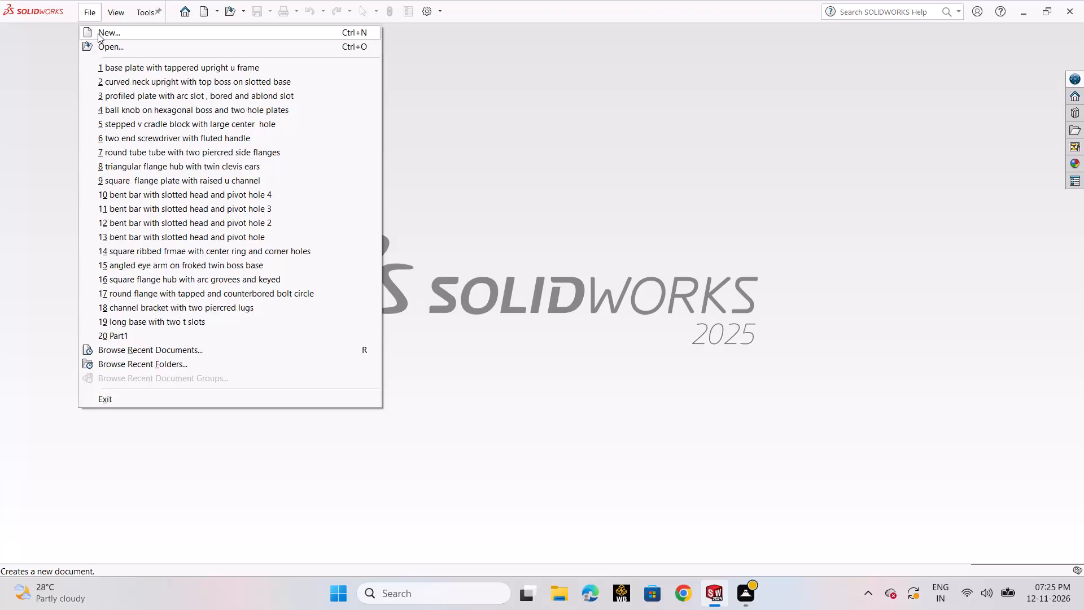
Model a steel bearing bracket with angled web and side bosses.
Create a new part document.
left_click(98, 32)
left_click(470, 442)
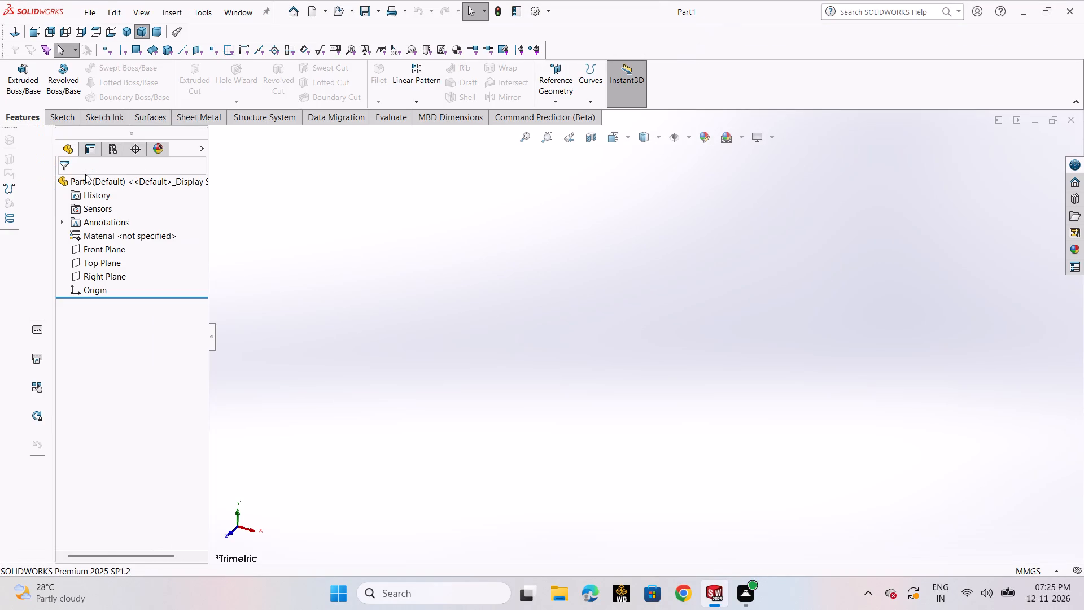
On the Front Plane, sketch a closed L-shaped line profile from the origin with a stepped underside, about 118 mm wide and 81 mm high.
left_click(91, 252)
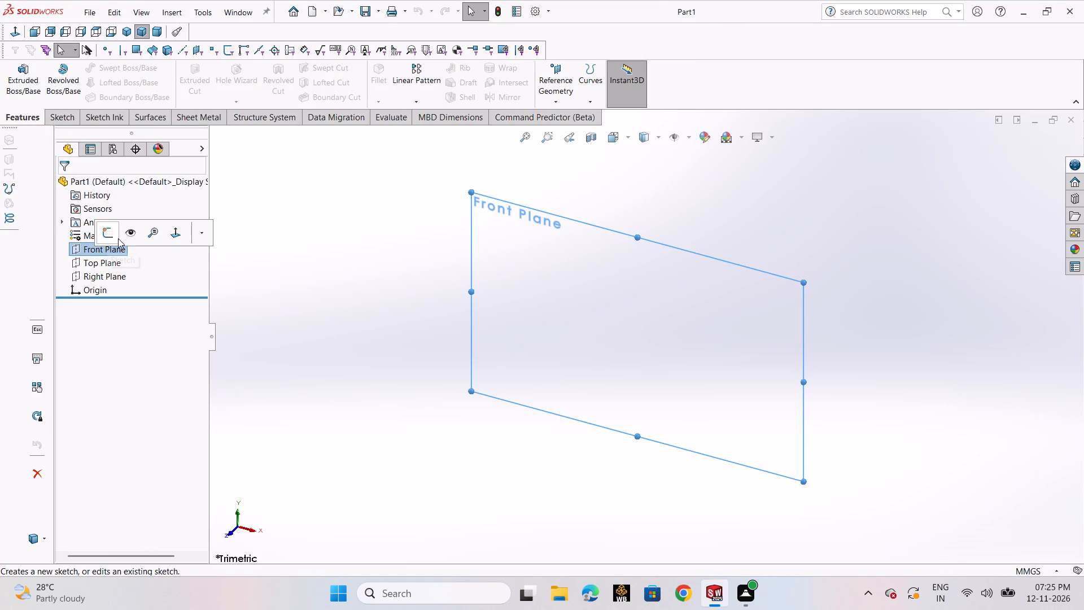
left_click(116, 234)
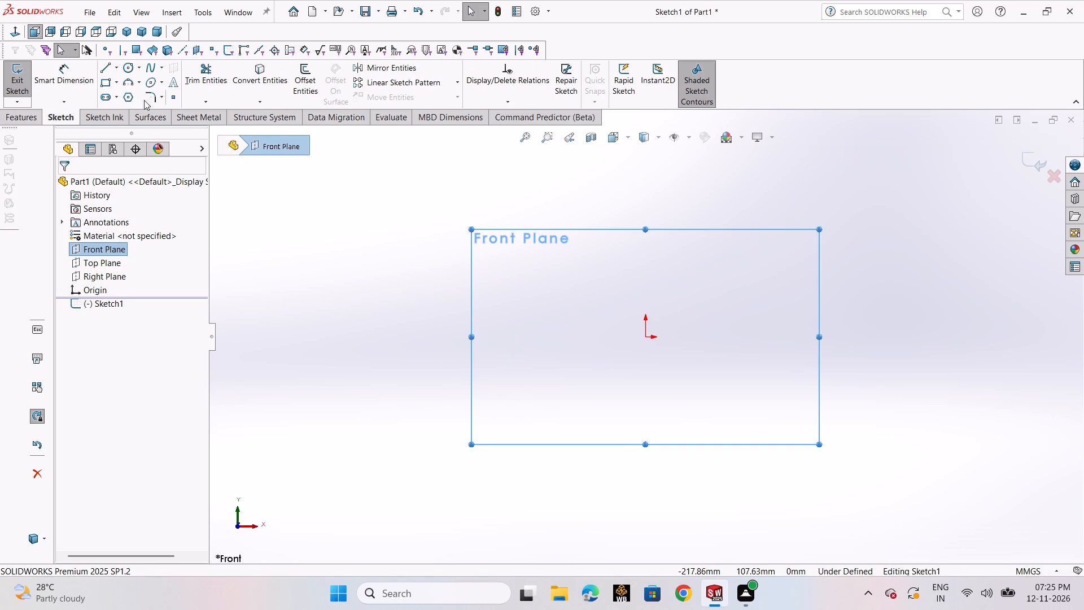
left_click(116, 74)
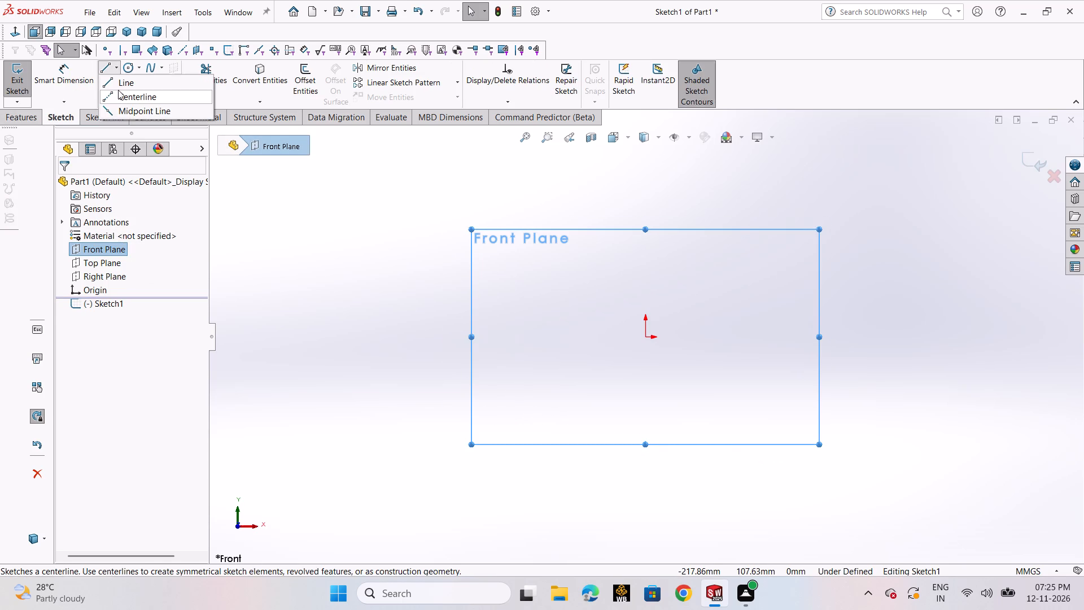
left_click(123, 84)
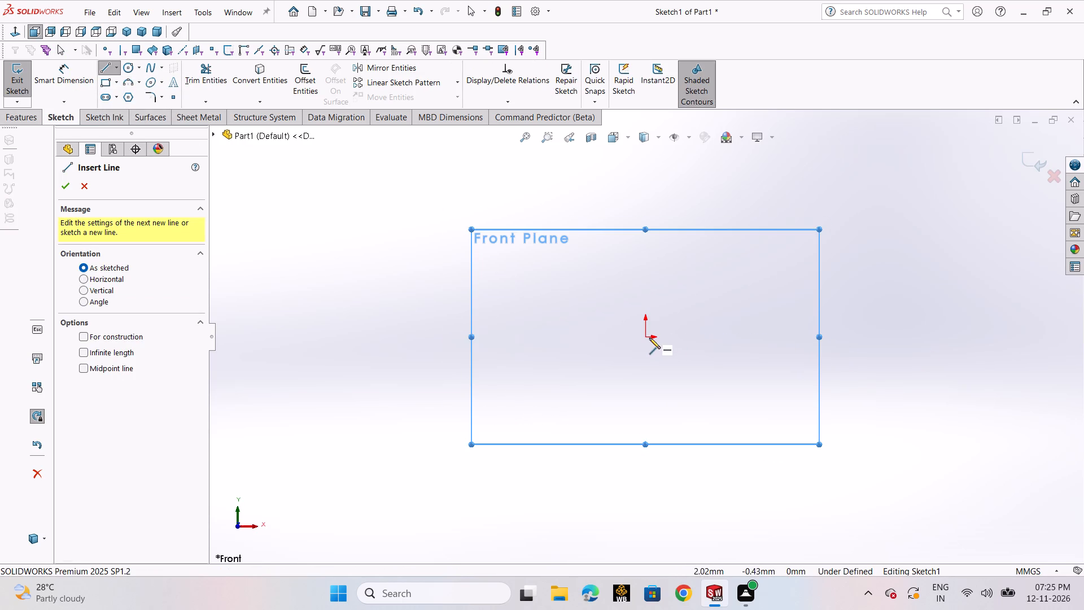
left_click(647, 337)
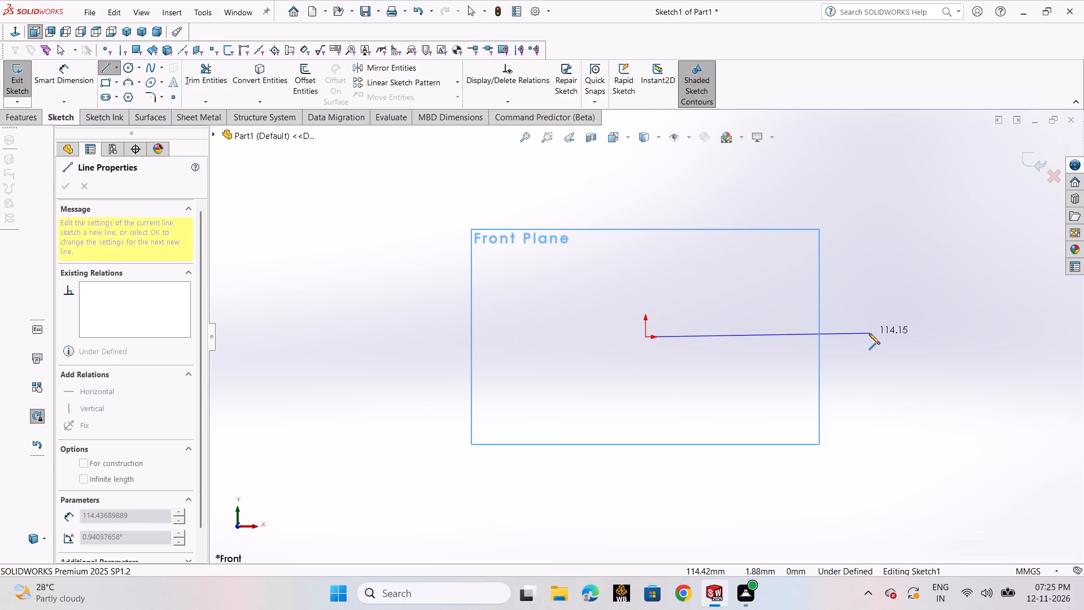
left_click(743, 335)
left_click(744, 311)
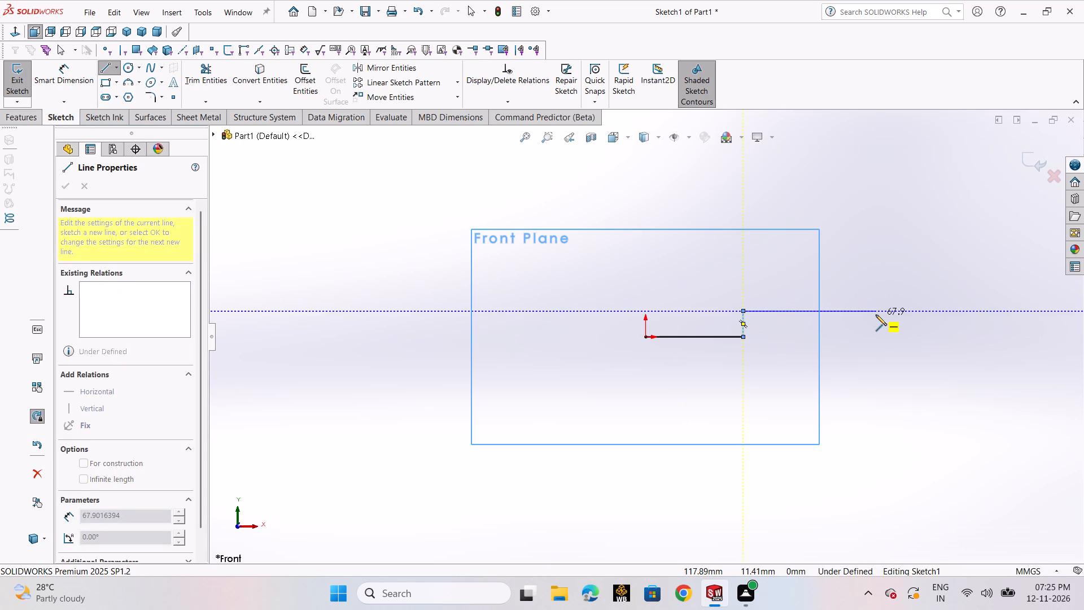
left_click(876, 315)
left_click(876, 287)
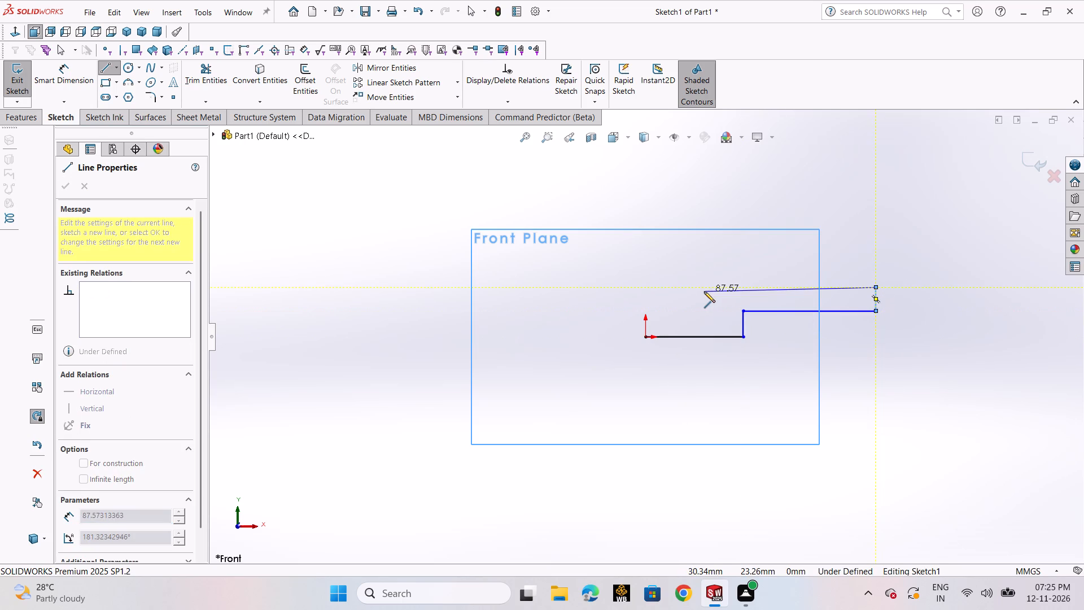
left_click(704, 289)
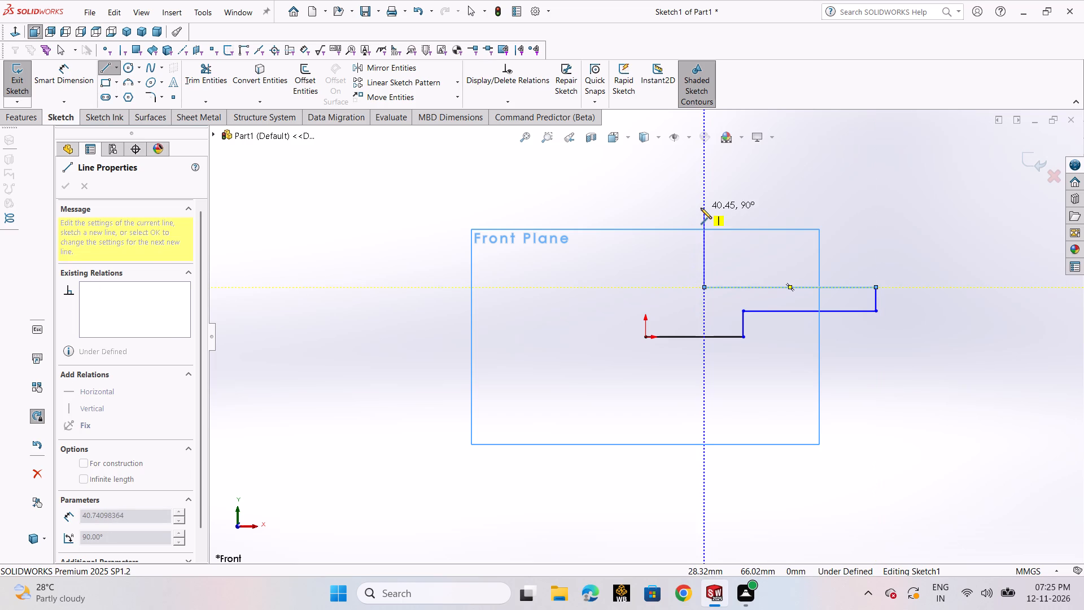
left_click(703, 178)
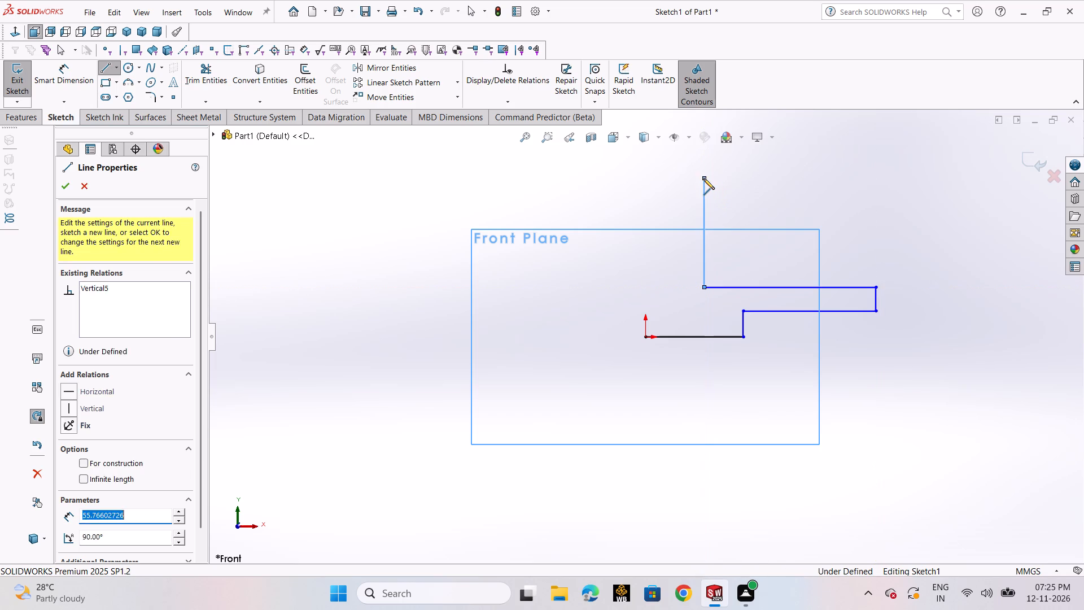
left_click(644, 179)
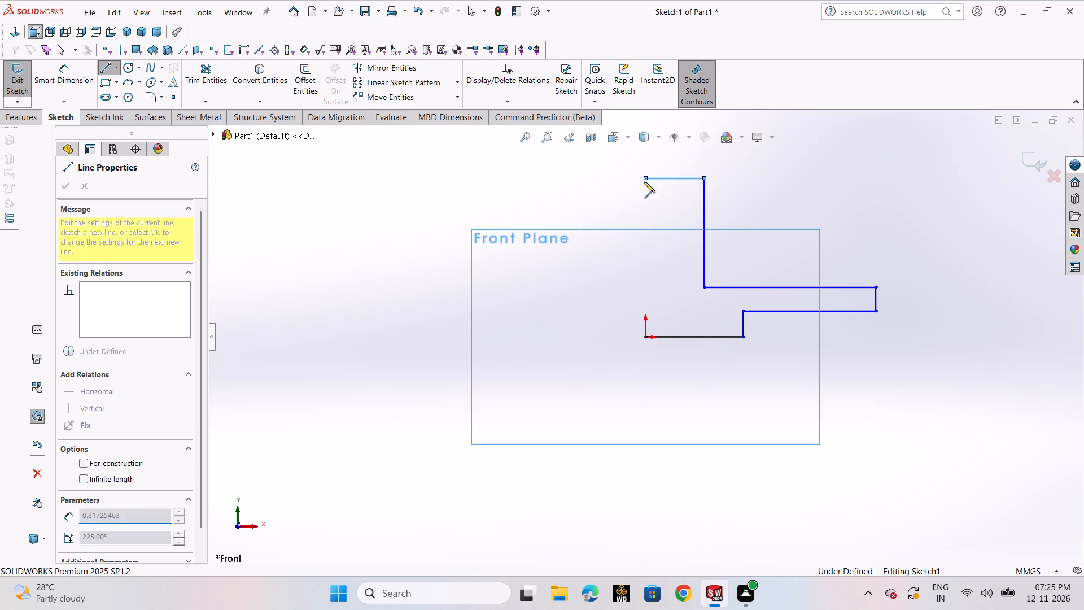
left_click(643, 338)
right_click(643, 338)
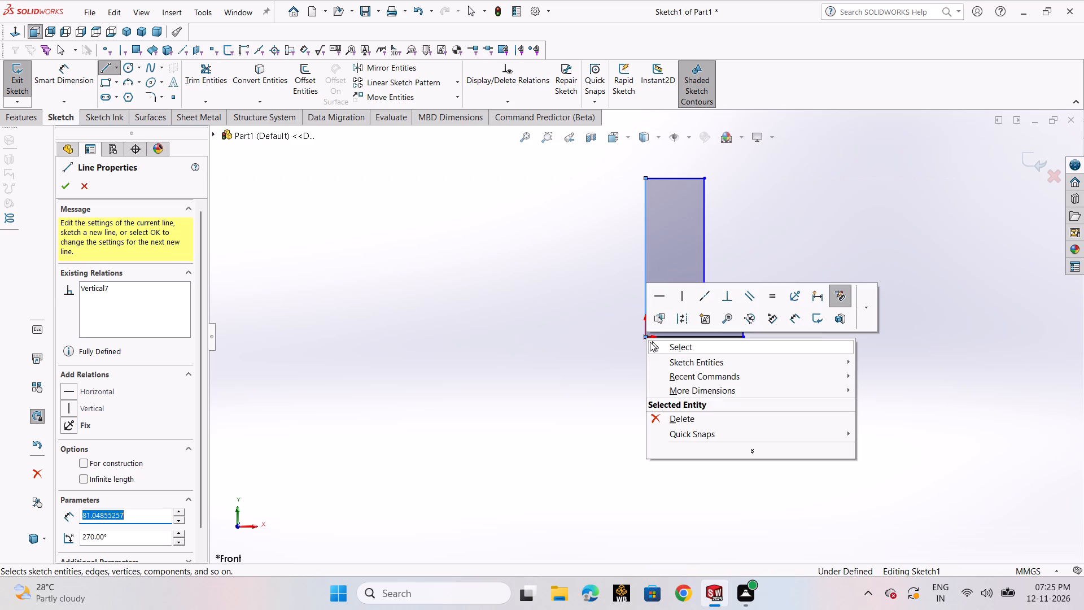
left_click(652, 343)
Dimension the profile's overall width from the vertical edge at the origin to the short end edge of the thin arm.
left_click(50, 72)
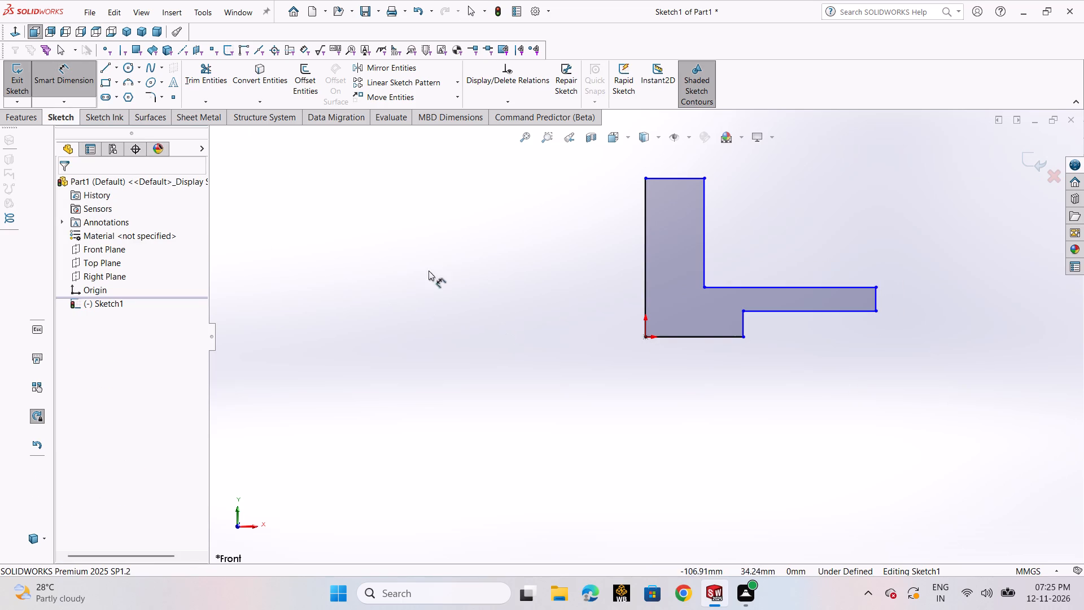
left_click(647, 304)
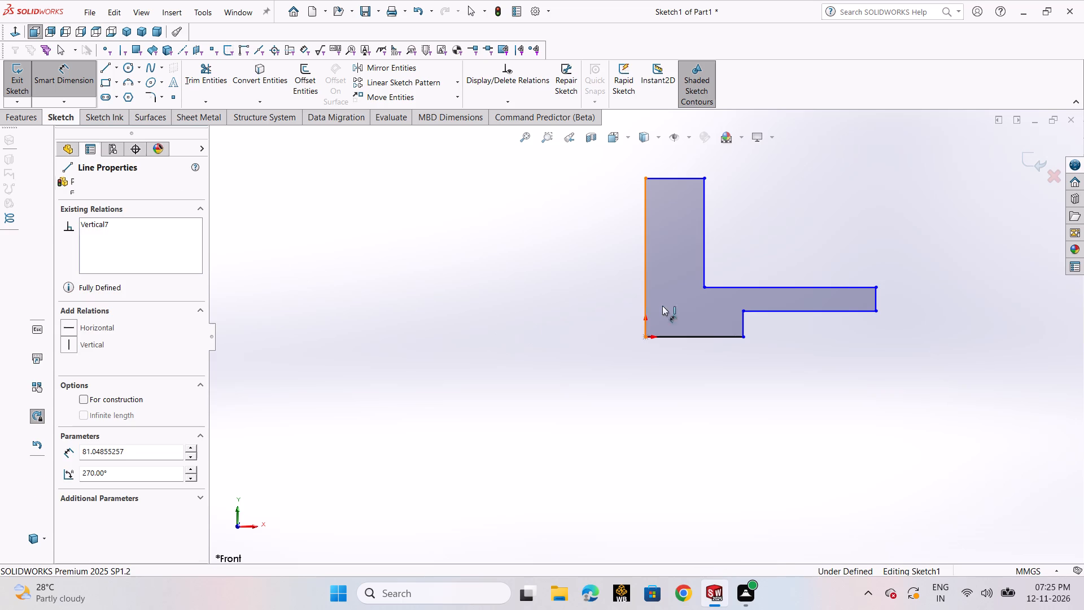
left_click(877, 305)
left_click(803, 391)
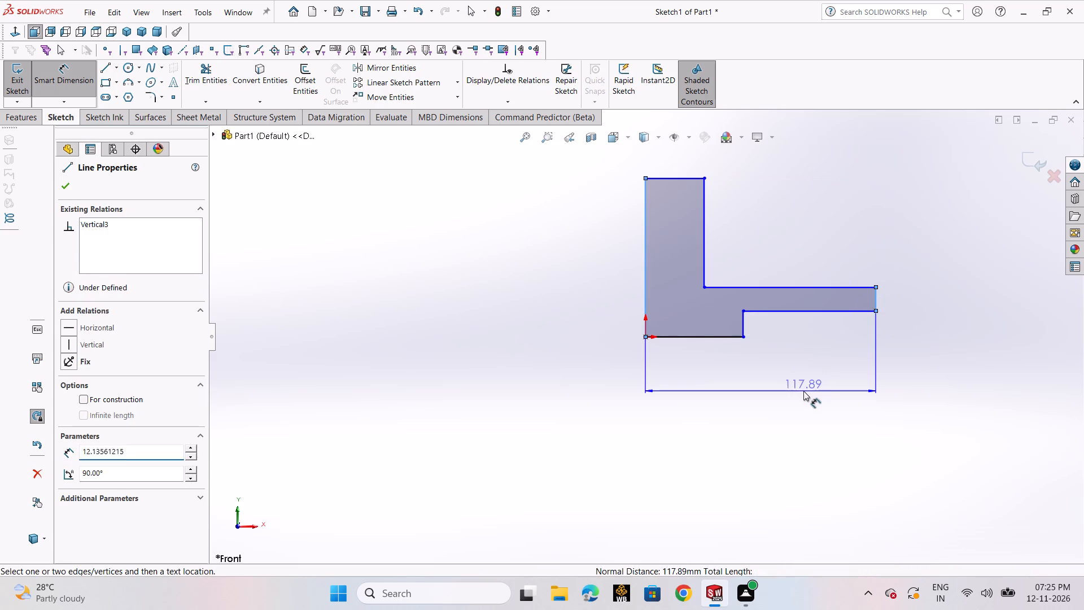
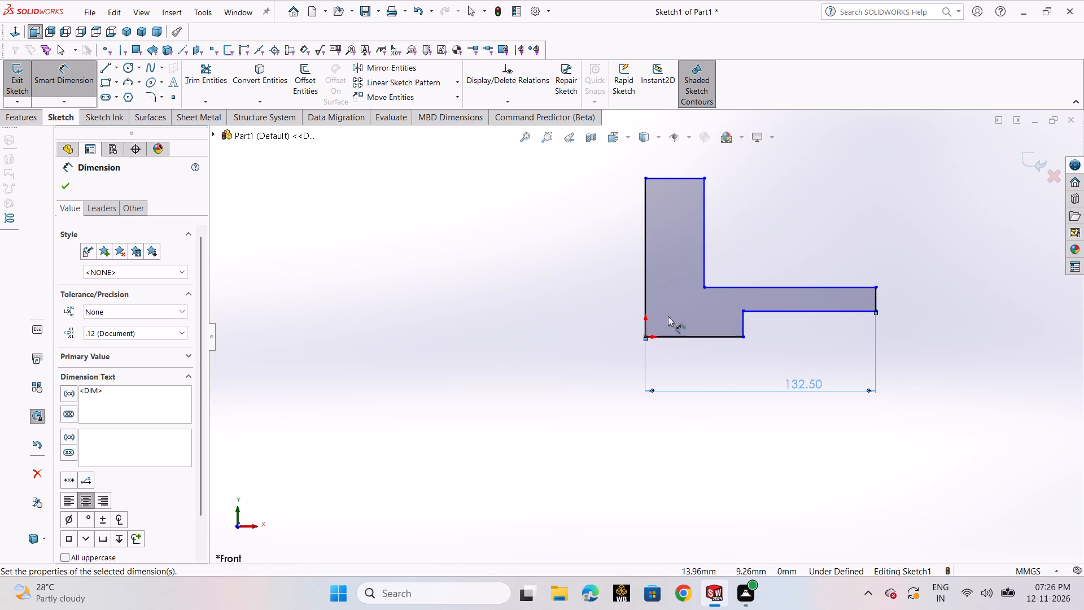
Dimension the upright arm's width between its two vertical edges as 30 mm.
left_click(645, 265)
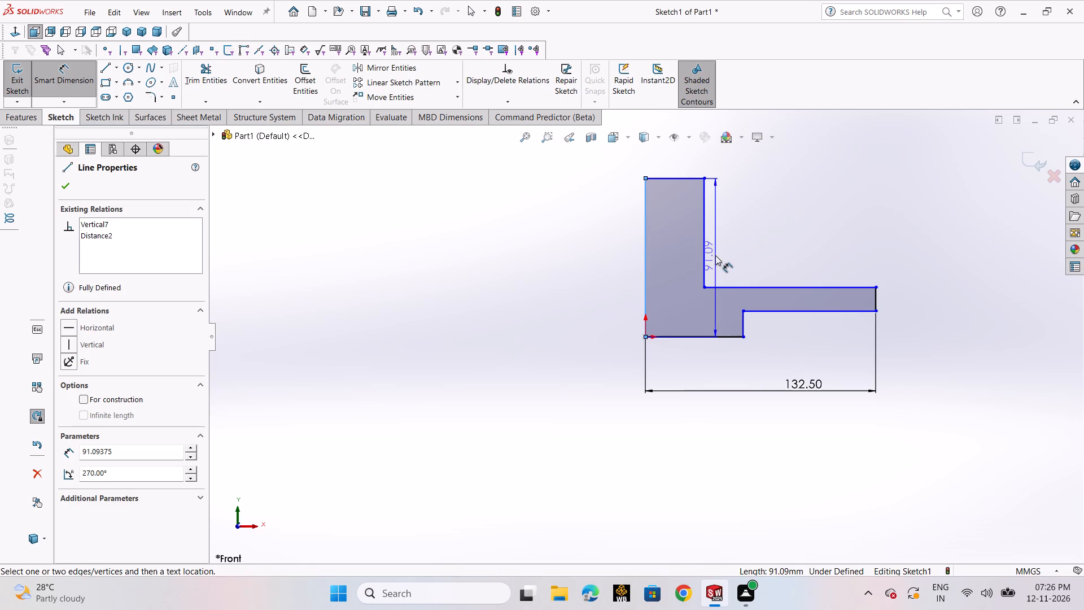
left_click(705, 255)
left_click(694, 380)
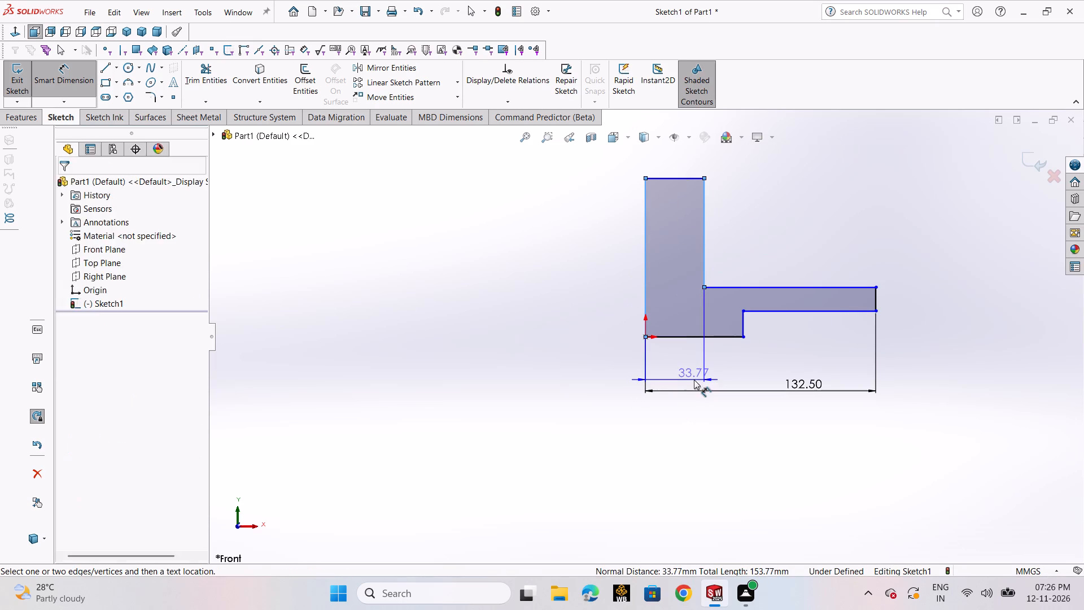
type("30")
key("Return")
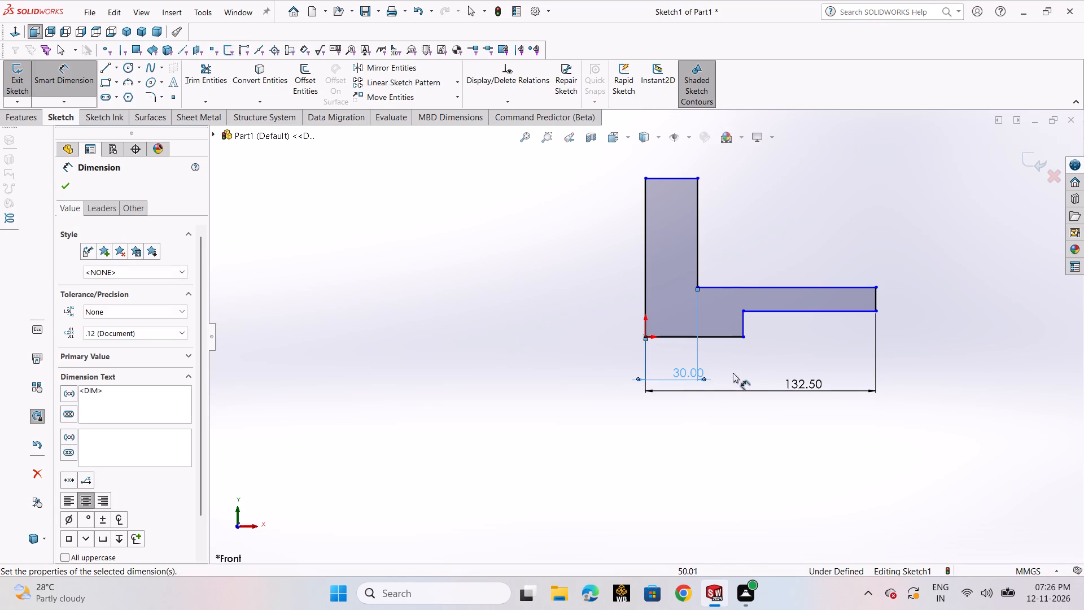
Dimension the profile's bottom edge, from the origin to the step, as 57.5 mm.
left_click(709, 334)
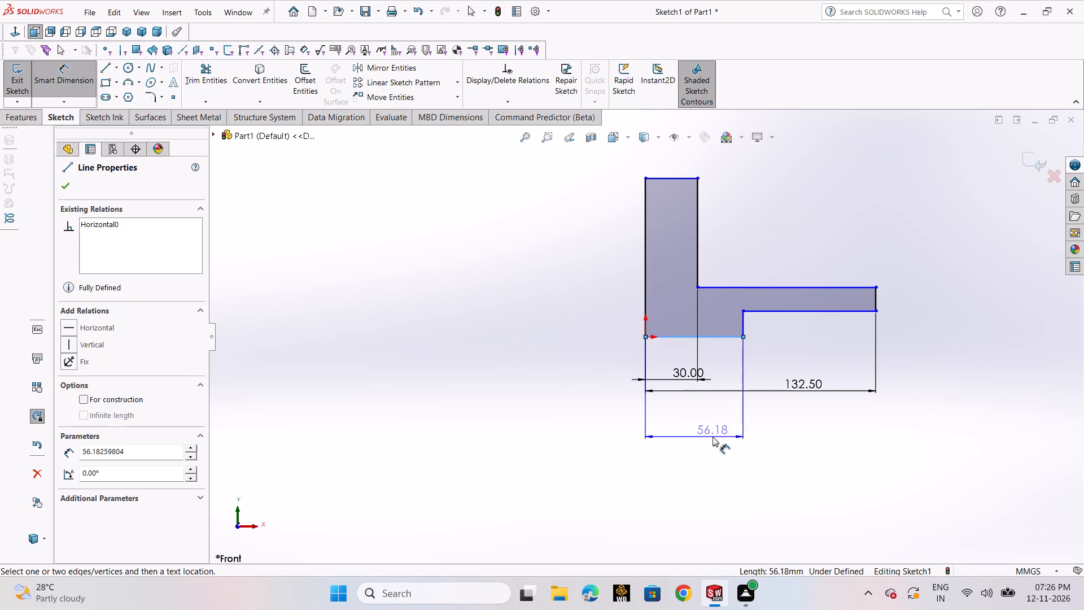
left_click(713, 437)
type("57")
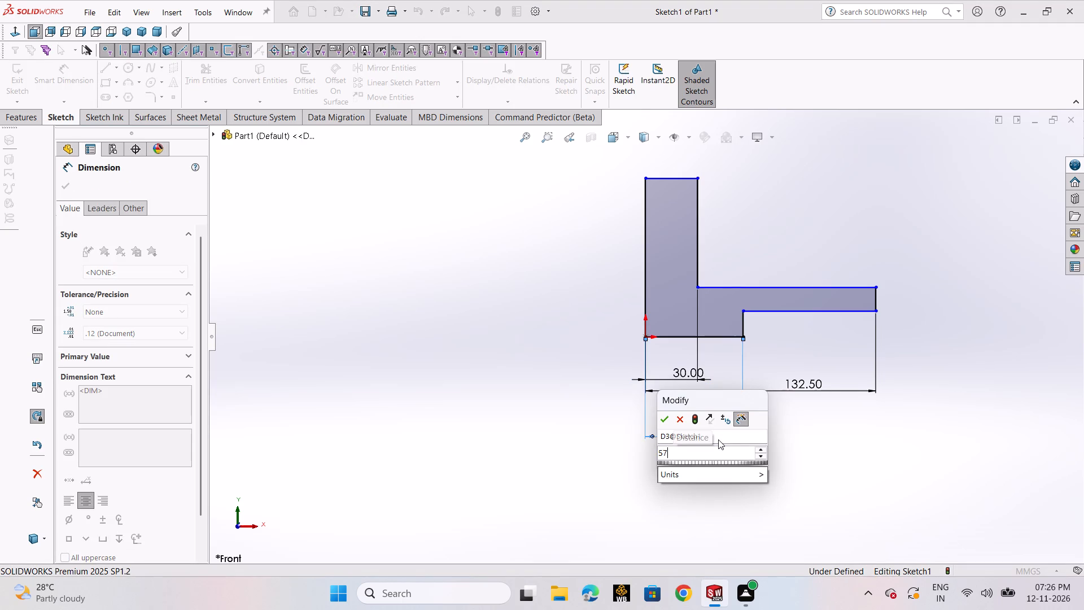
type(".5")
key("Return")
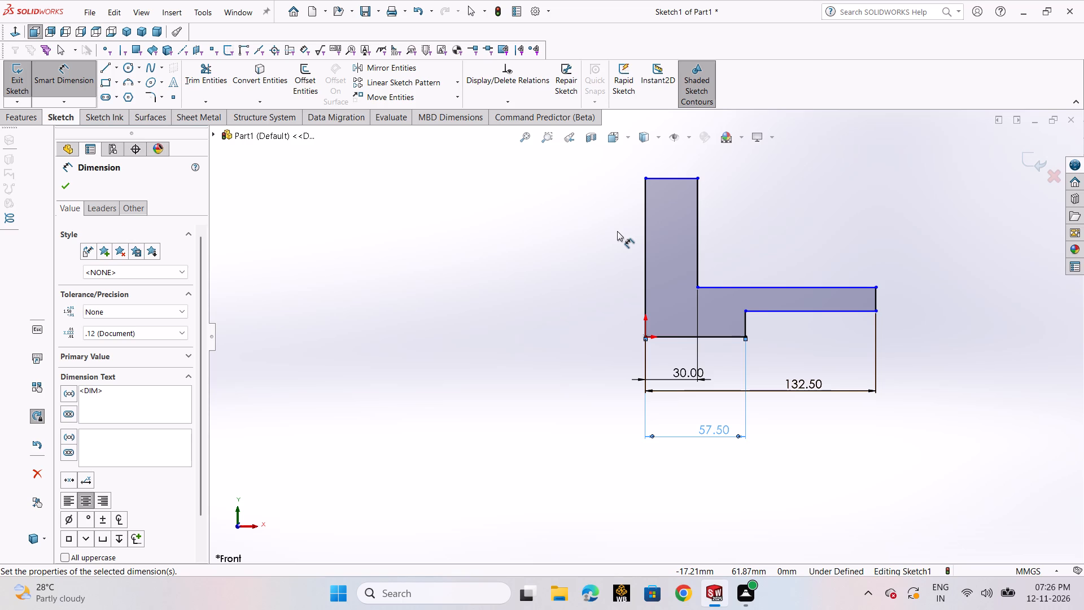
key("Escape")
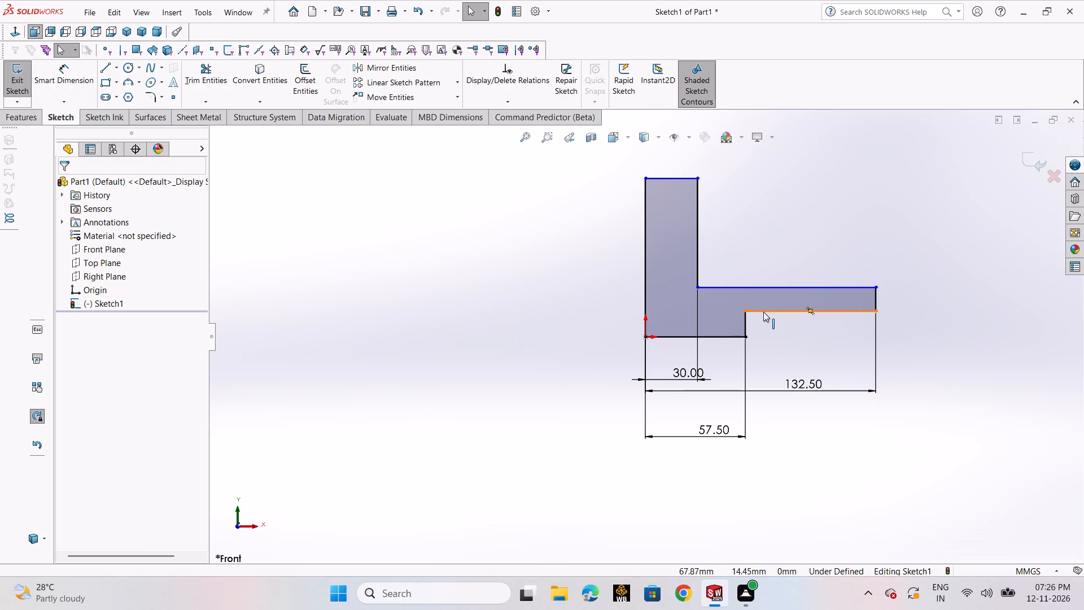
Delete the entire L-shaped profile together with its dimensions and exit the emptied sketch.
scroll(764, 312, "up", 2)
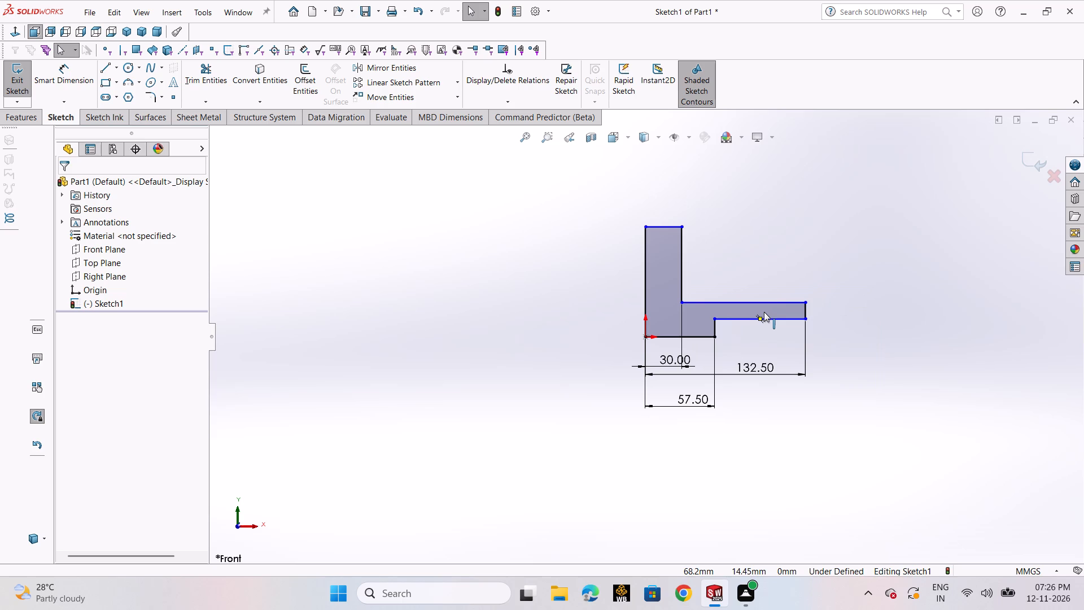
scroll(764, 312, "up", 2)
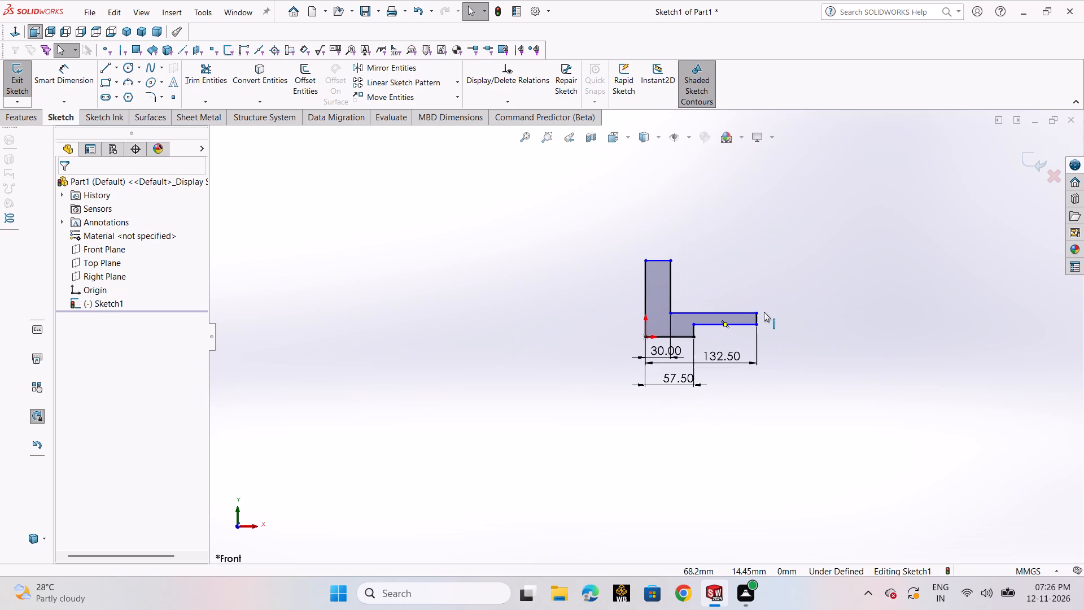
key("Escape")
left_click_drag(543, 219, 852, 376)
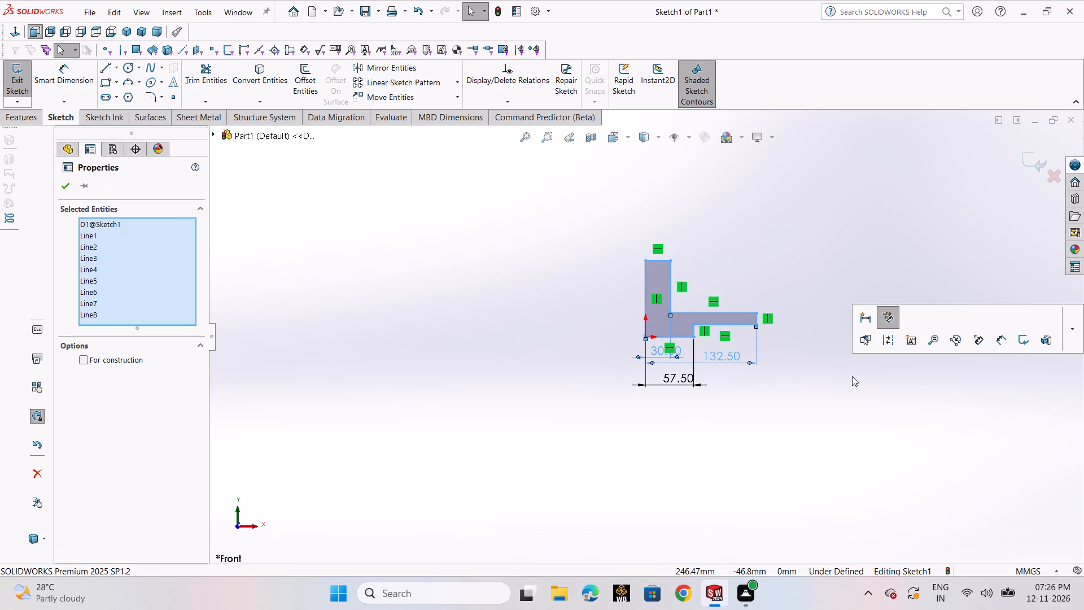
key("Delete")
left_click(510, 294)
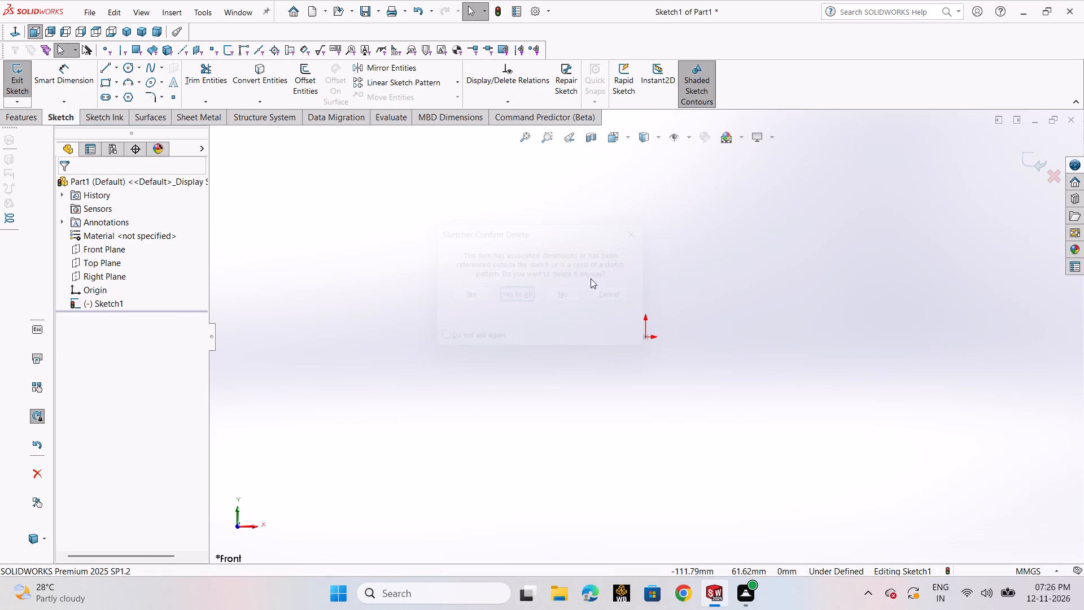
left_click(1033, 160)
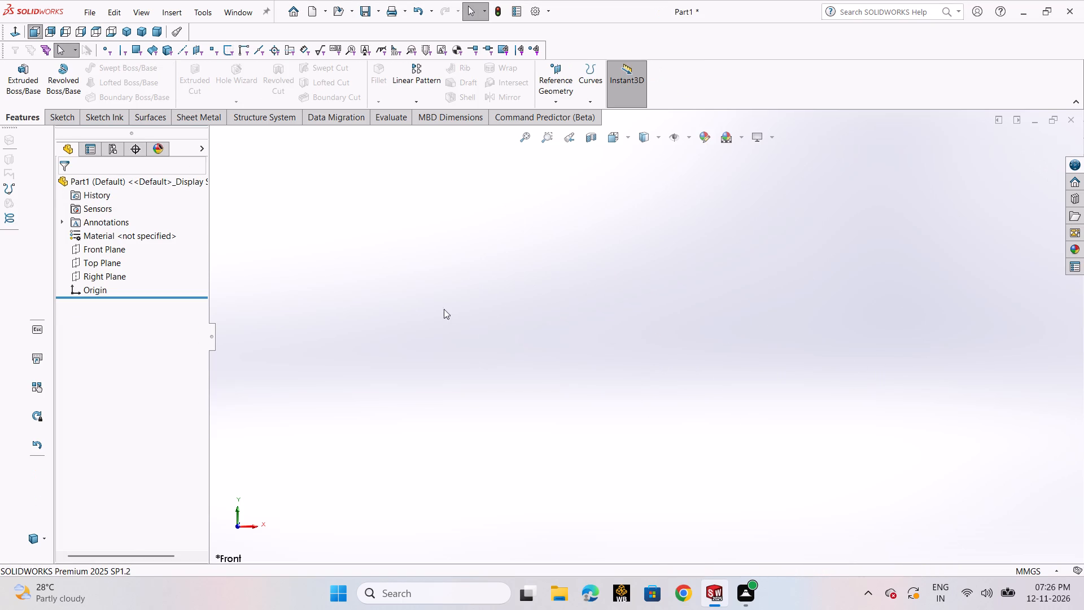
On the Right Plane, sketch two concentric circles centred on the origin, about 87 mm and 125 mm in diameter.
left_click(120, 273)
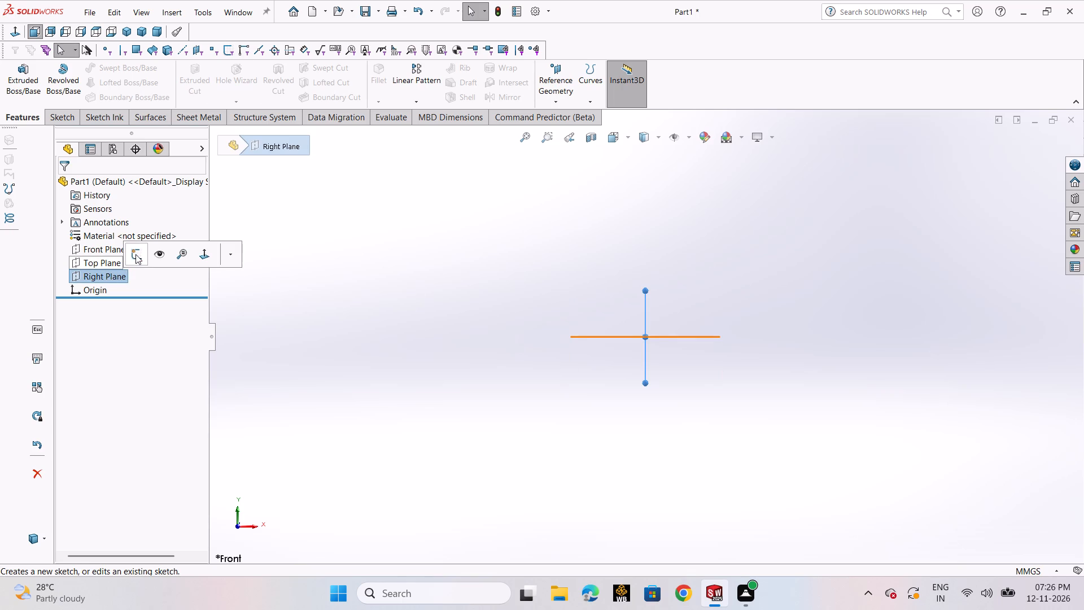
left_click(136, 254)
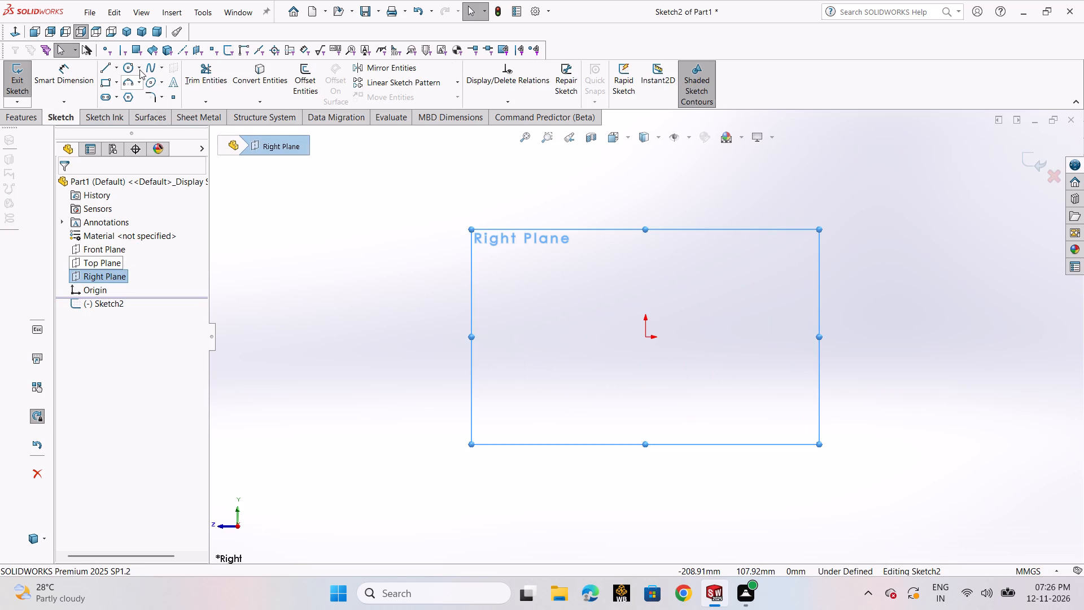
left_click(138, 69)
left_click(136, 86)
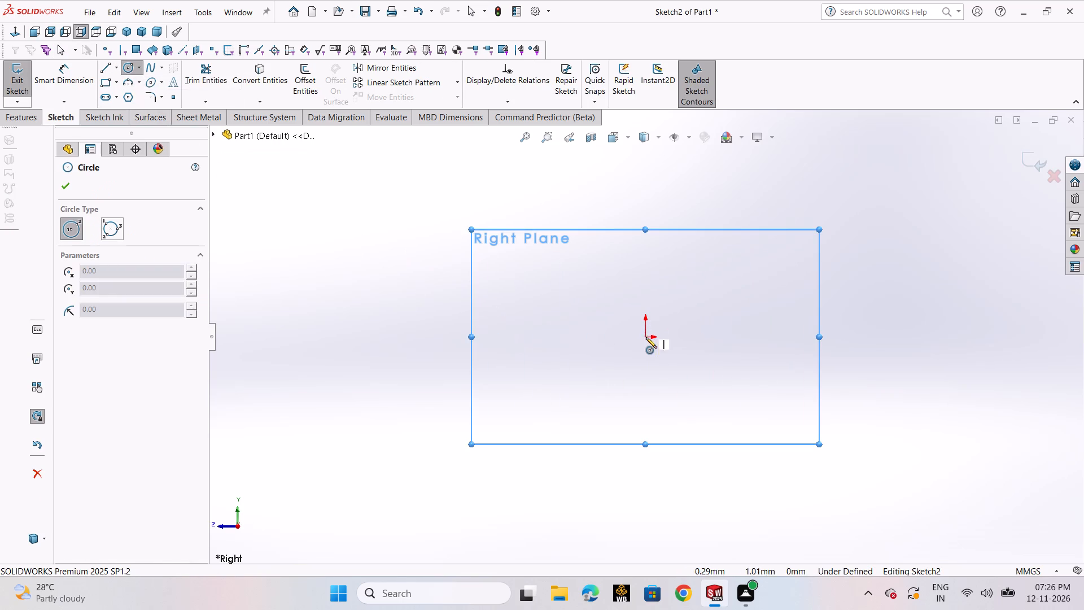
left_click(646, 337)
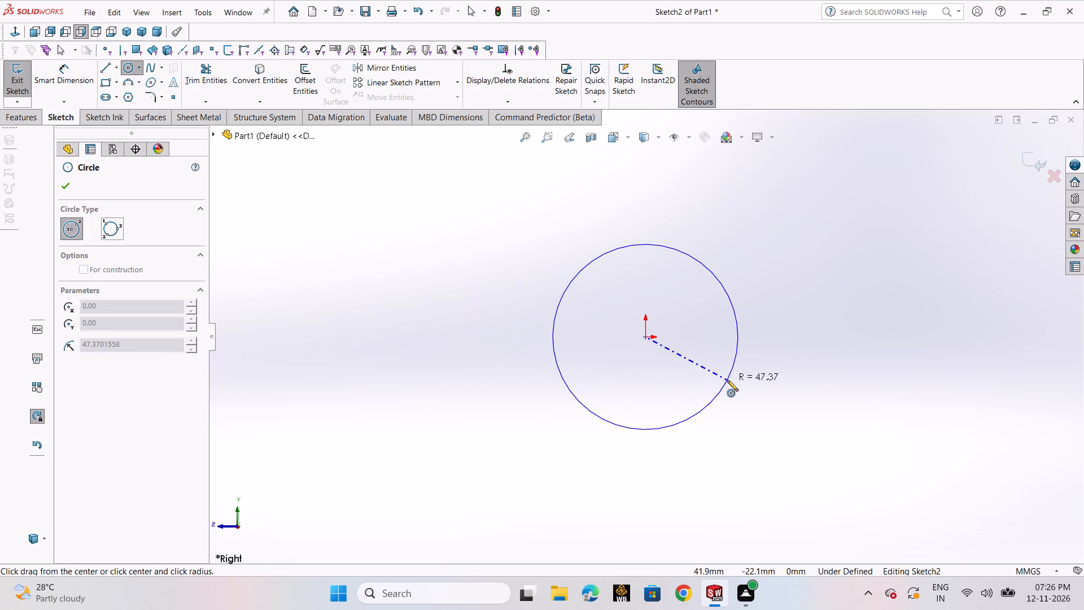
left_click(727, 380)
left_click(642, 337)
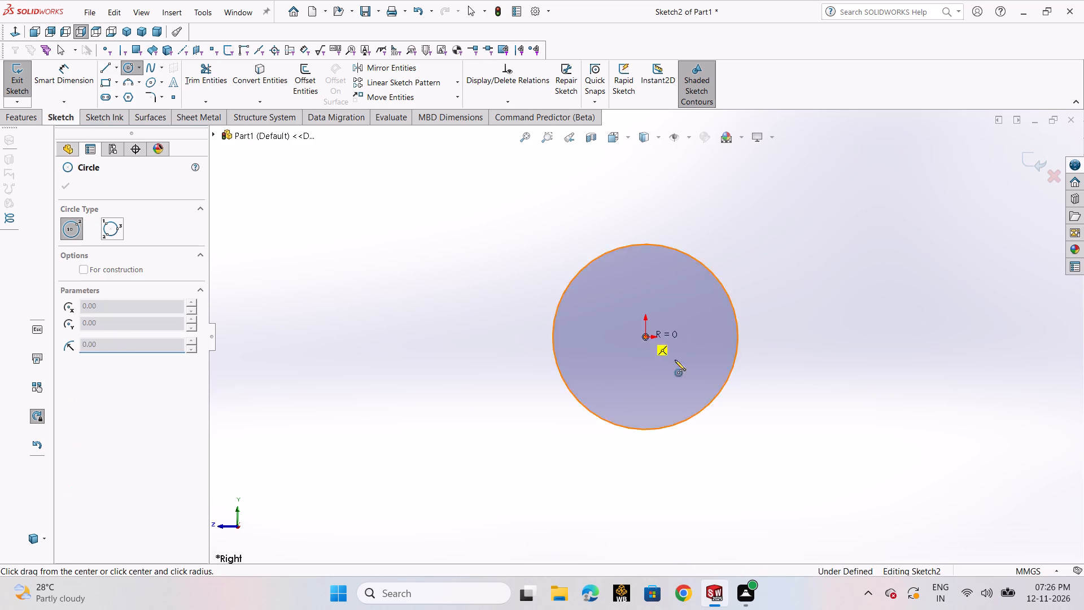
left_click(757, 387)
right_click(757, 387)
left_click(774, 399)
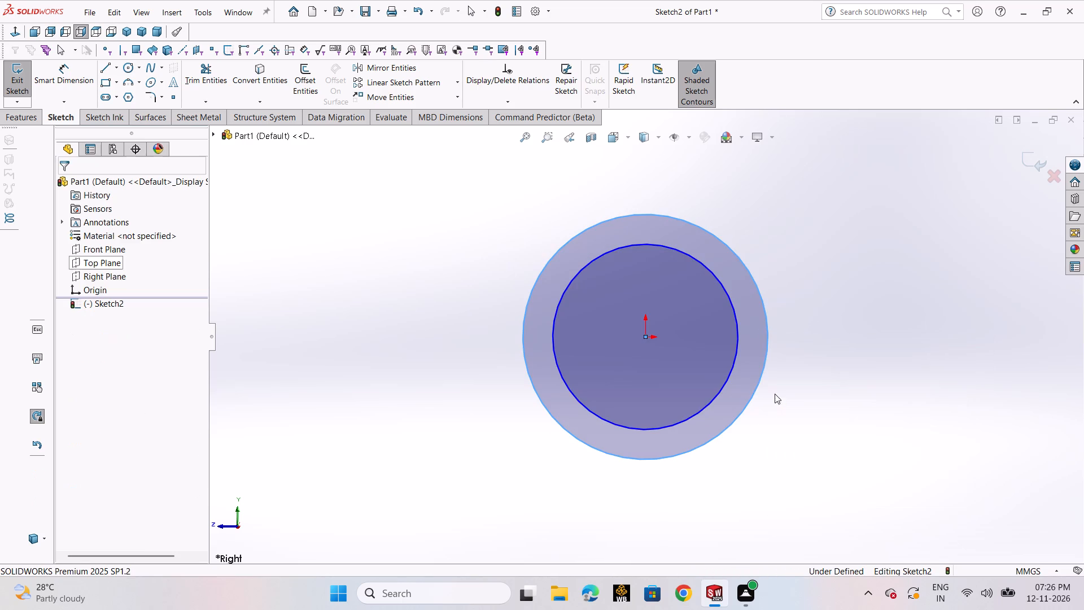
Dimension the outer circle's diameter as 115 mm and the inner circle's diameter as 75 mm.
left_click(76, 85)
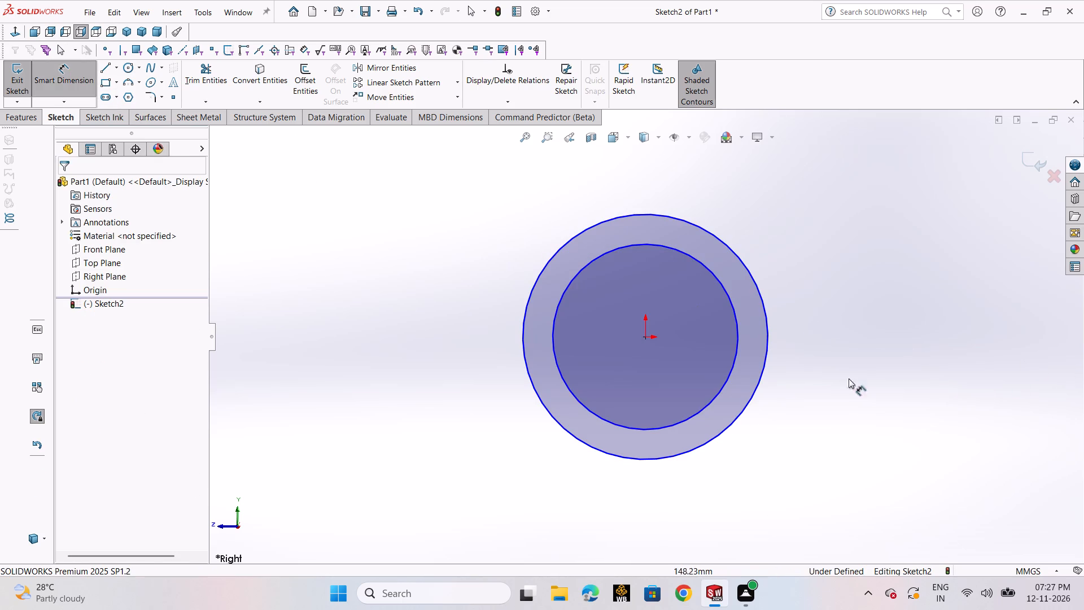
left_click(764, 378)
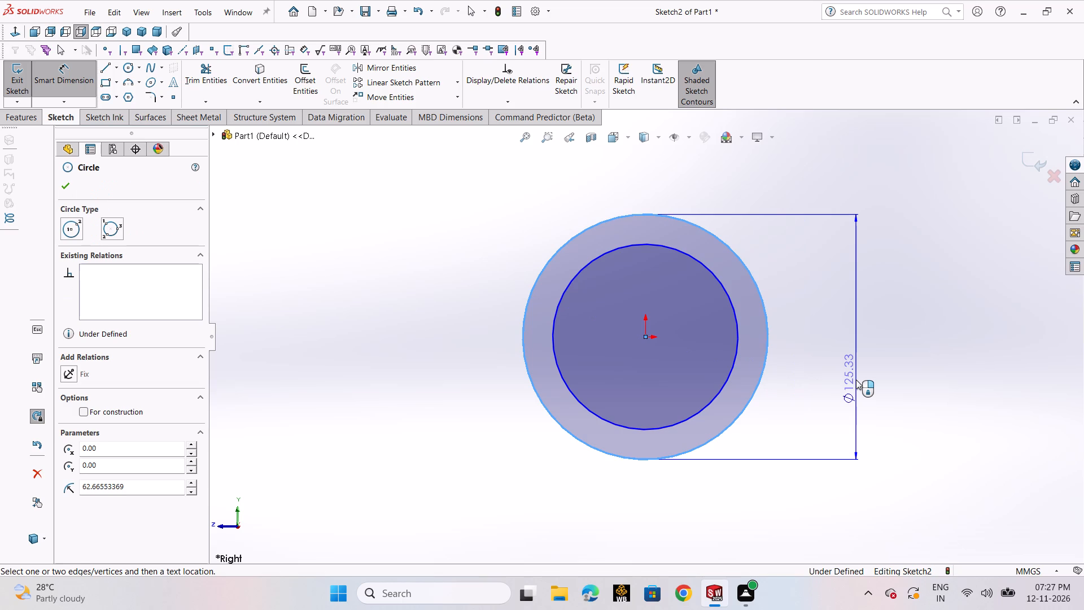
left_click(856, 380)
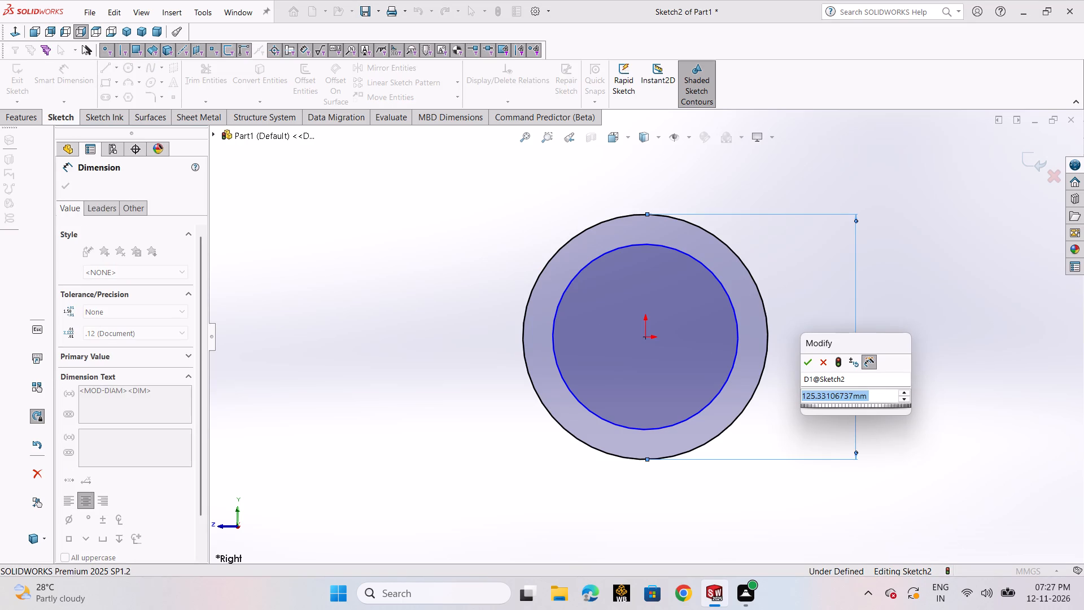
type("115")
key("Return")
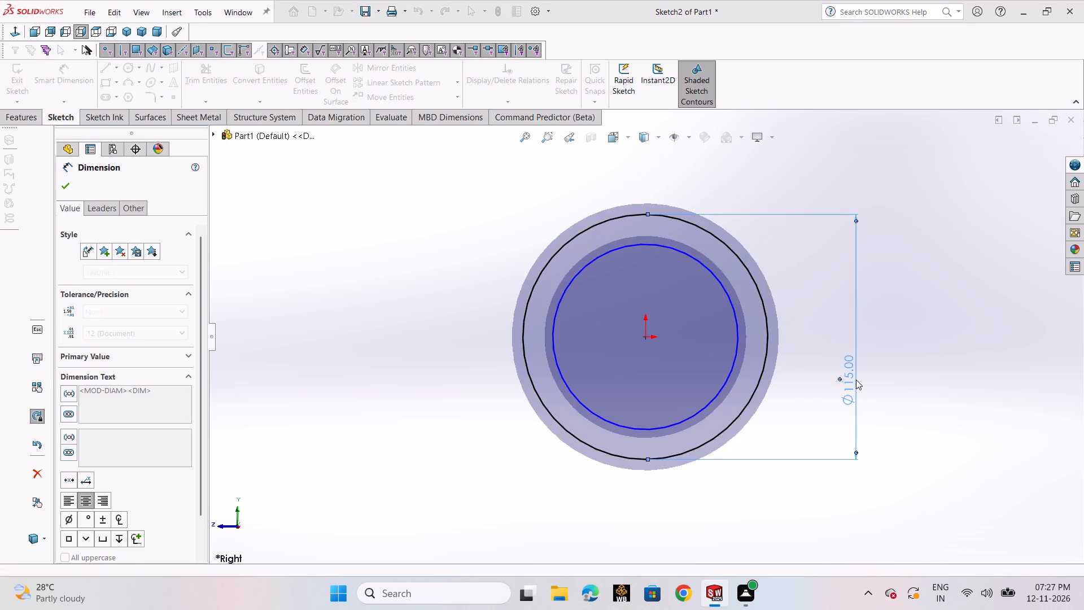
left_click(738, 328)
left_click(829, 331)
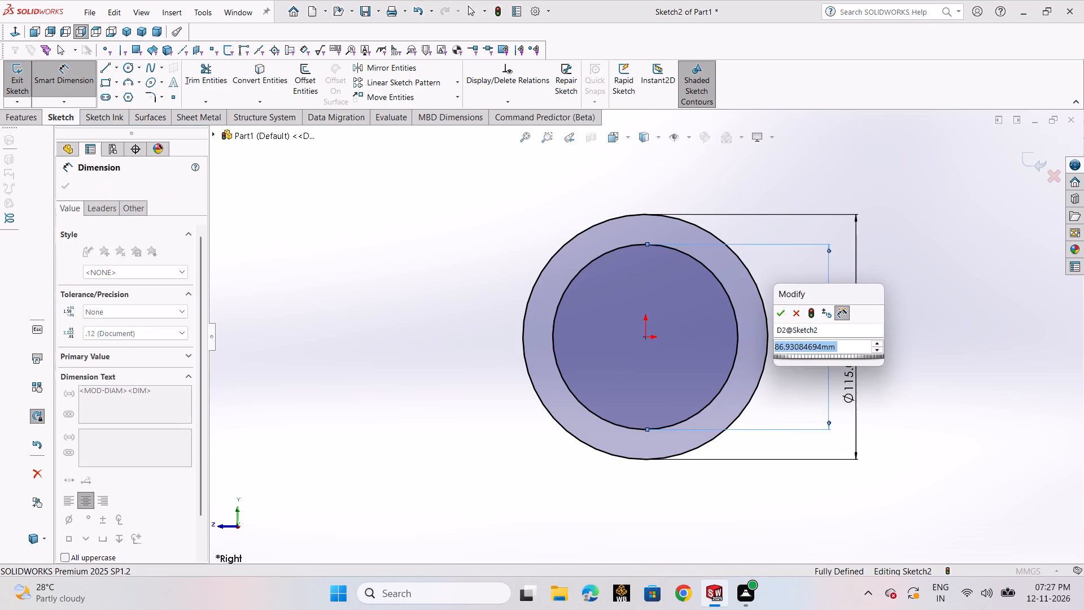
type("75")
key("Return")
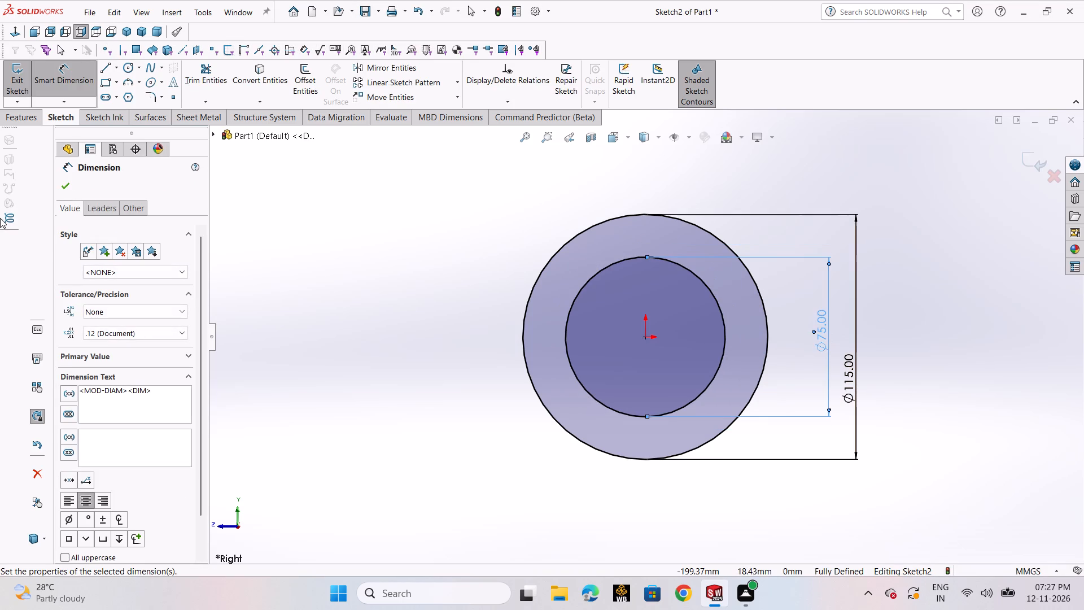
left_click(65, 188)
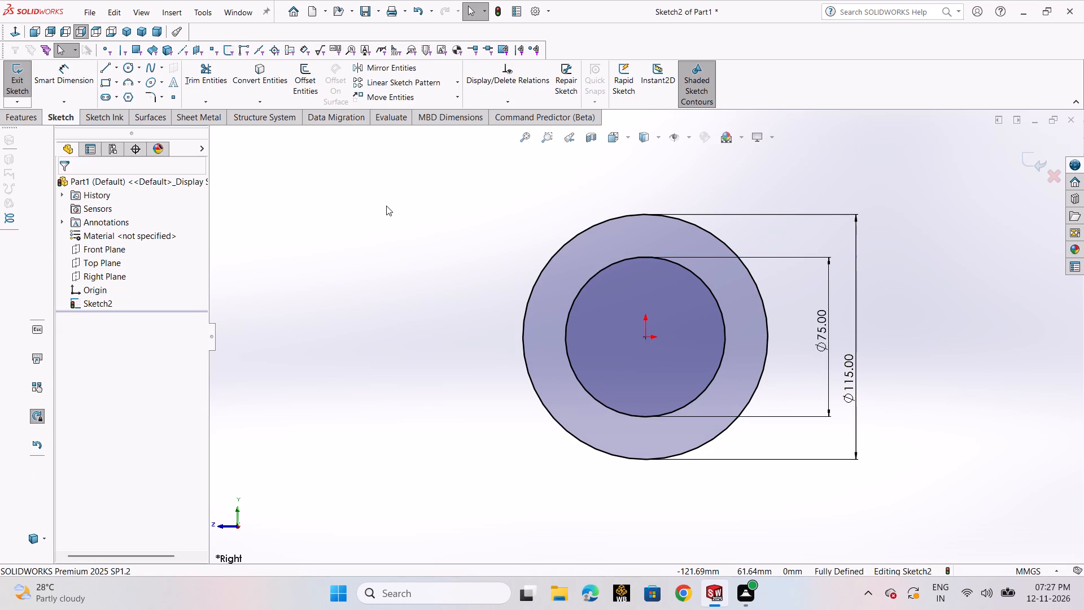
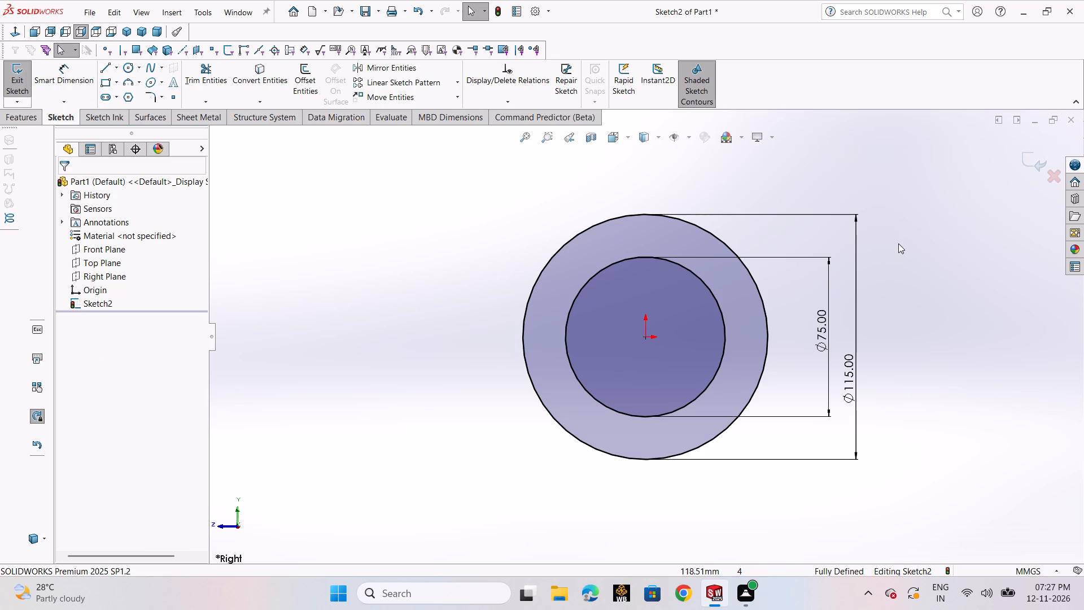
Exit the sketch and extrude the ring between the two concentric circles as a Mid Plane boss, 120 mm deep.
left_click(1027, 165)
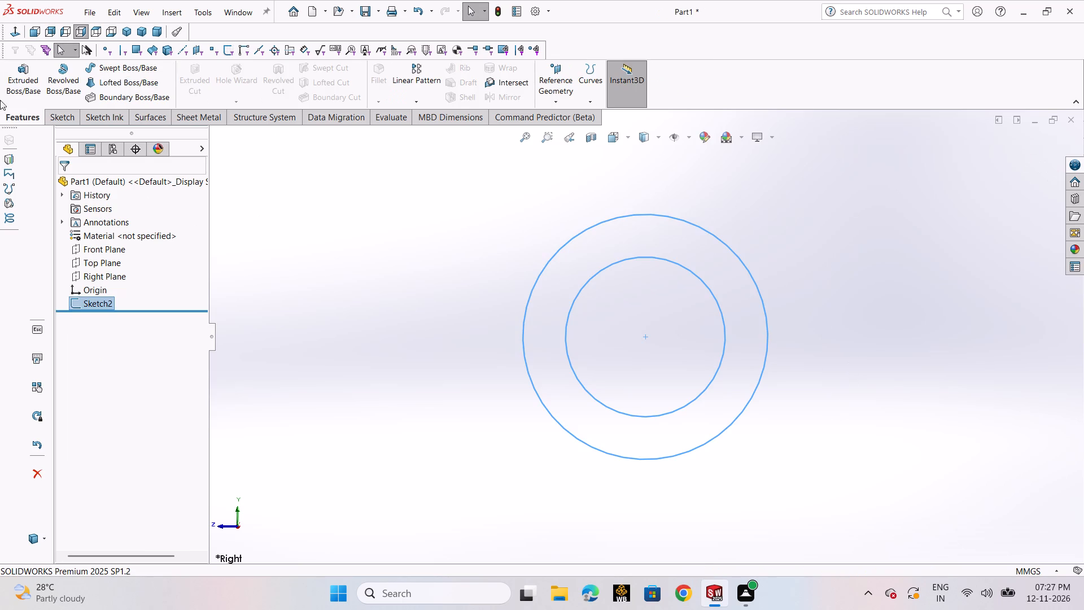
left_click(58, 116)
left_click(30, 111)
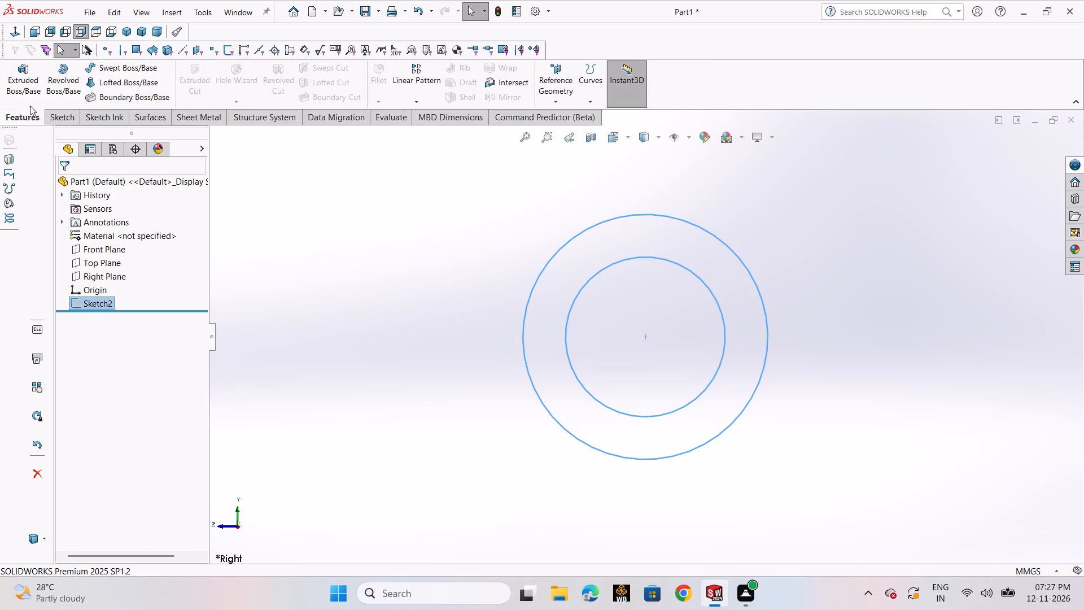
left_click(30, 95)
left_click(108, 256)
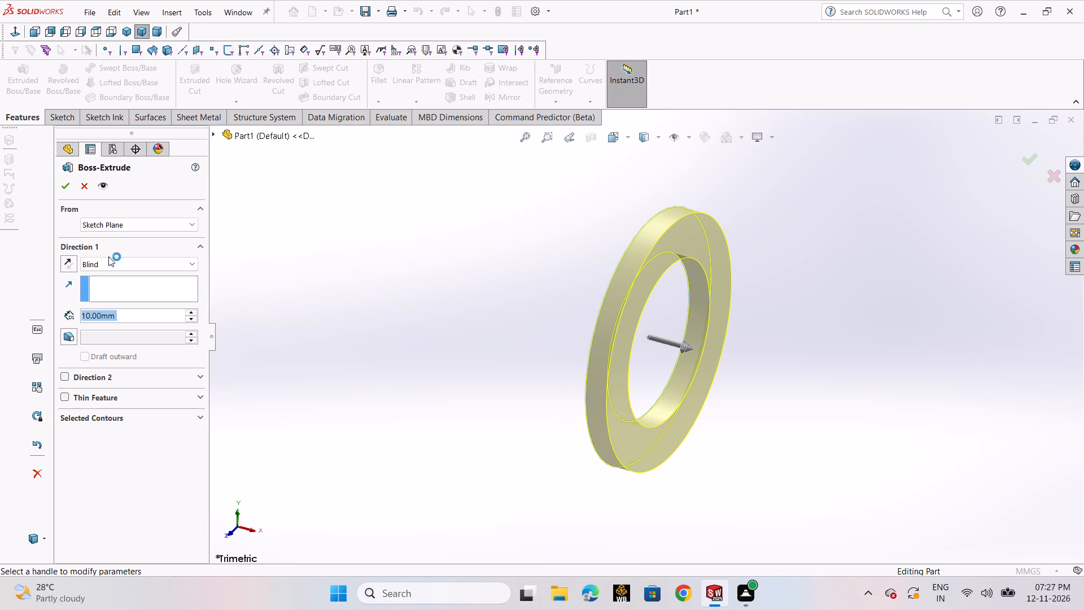
left_click(108, 257)
left_click(121, 321)
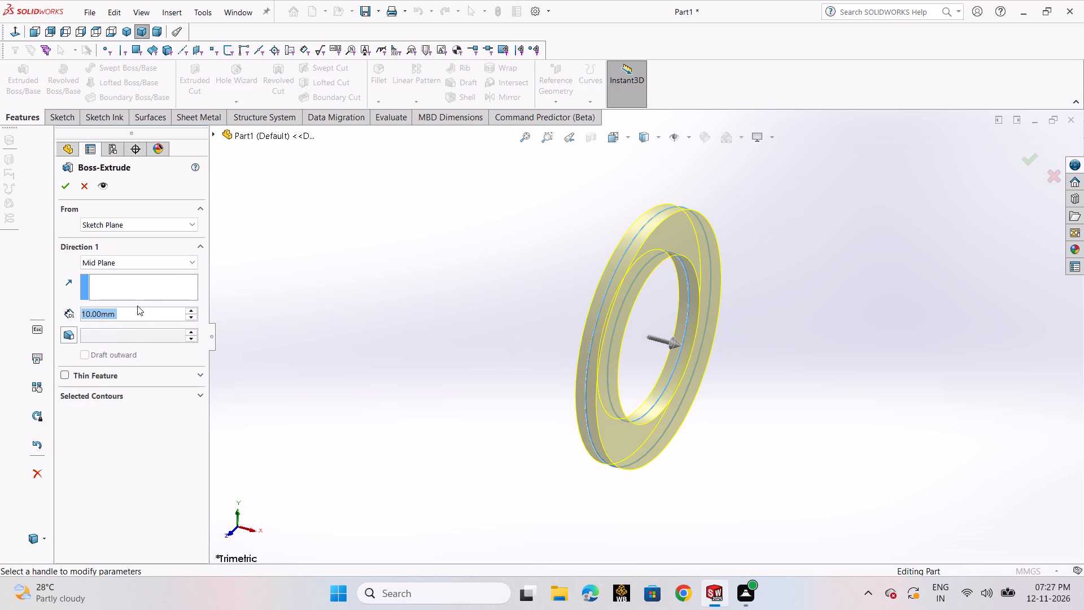
type("120")
key("Return")
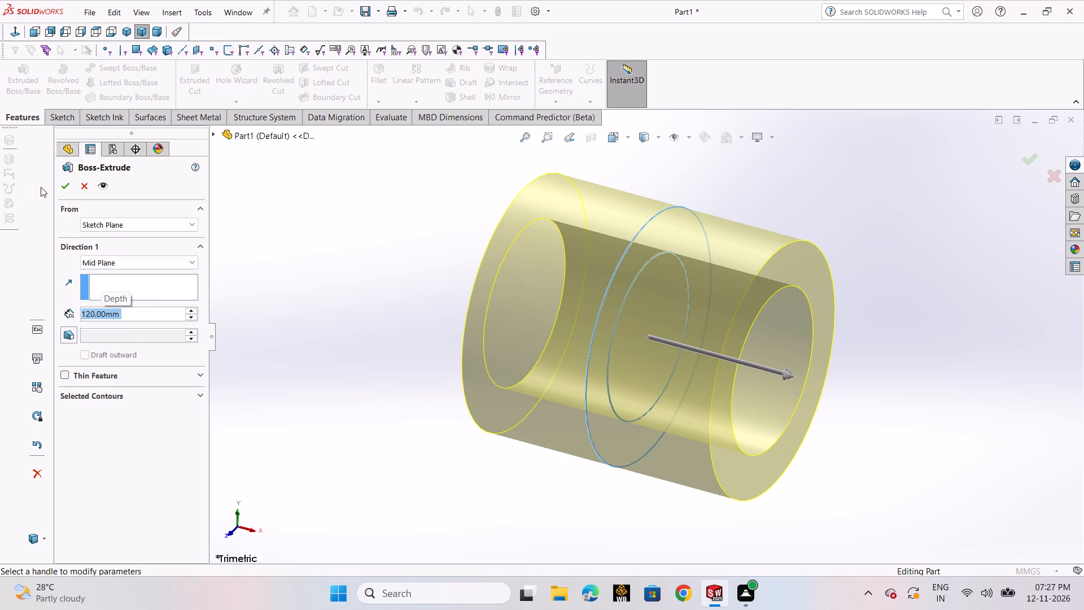
left_click(60, 188)
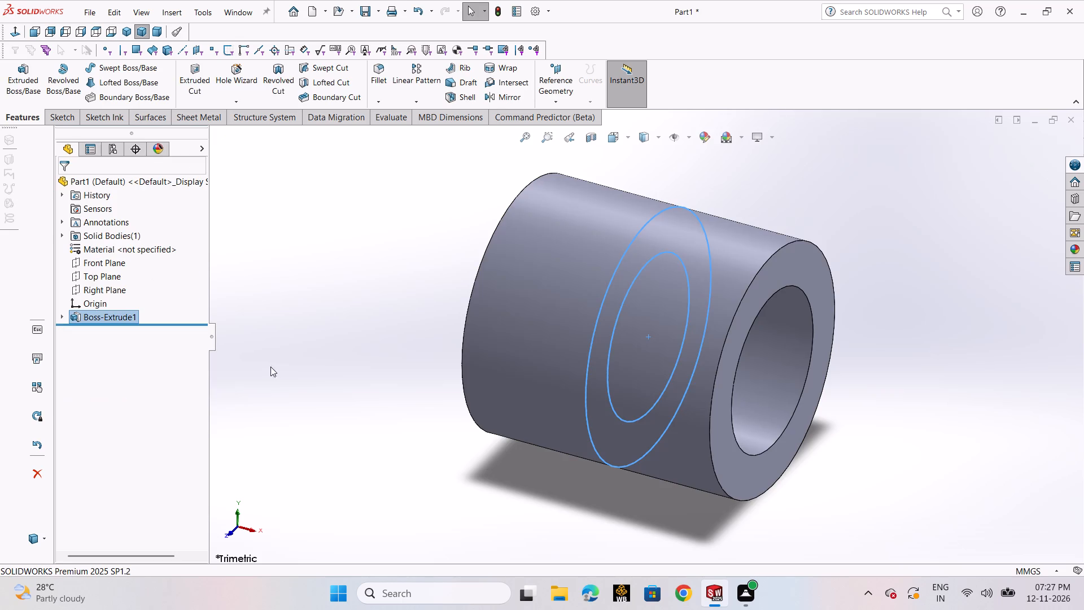
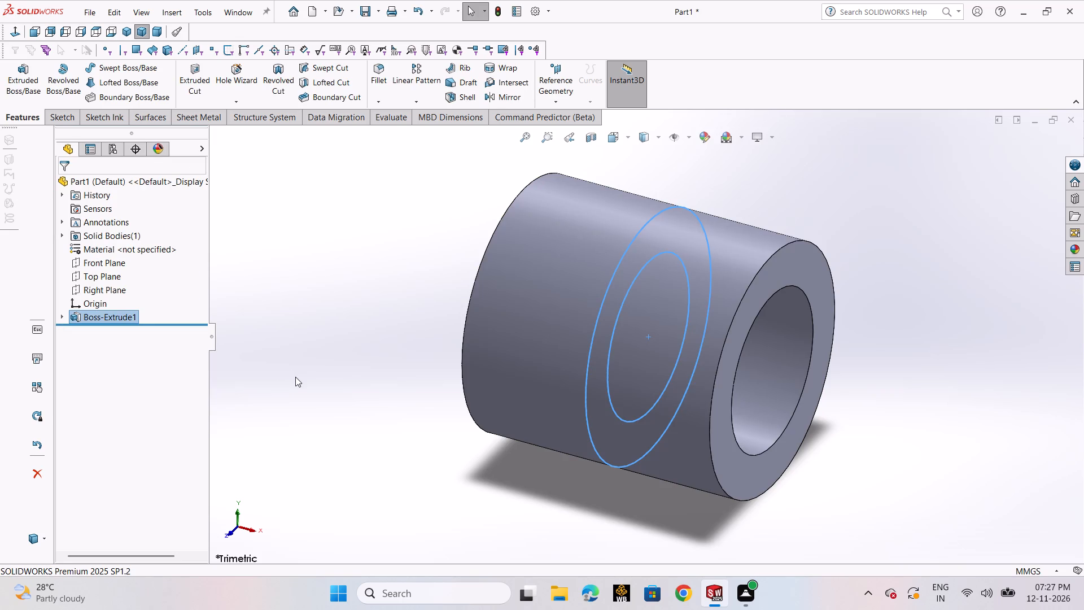
Open a new sketch on the Right Plane.
left_click(371, 400)
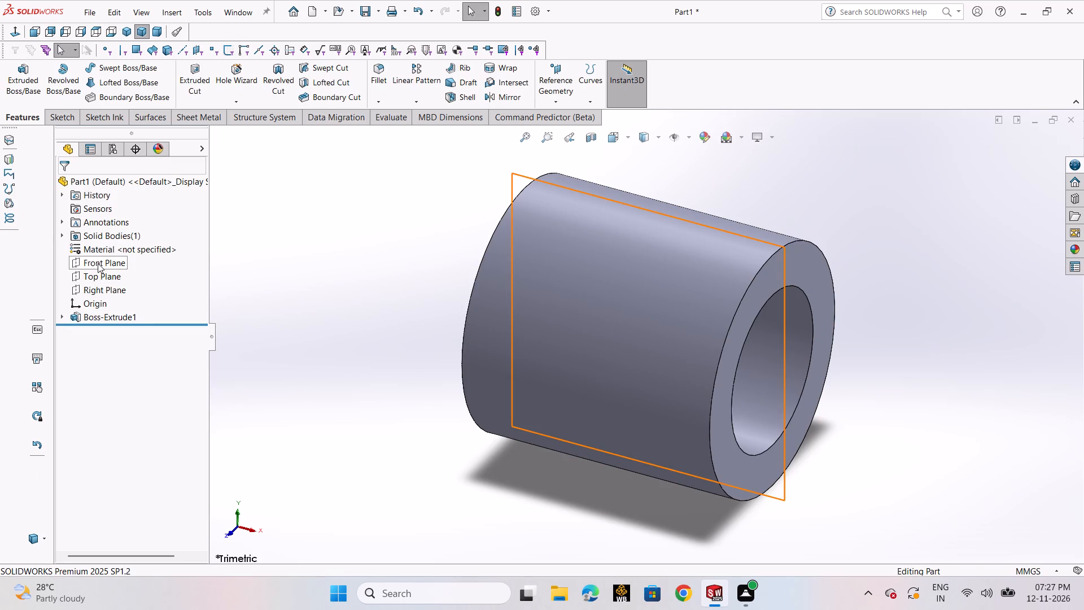
left_click(106, 288)
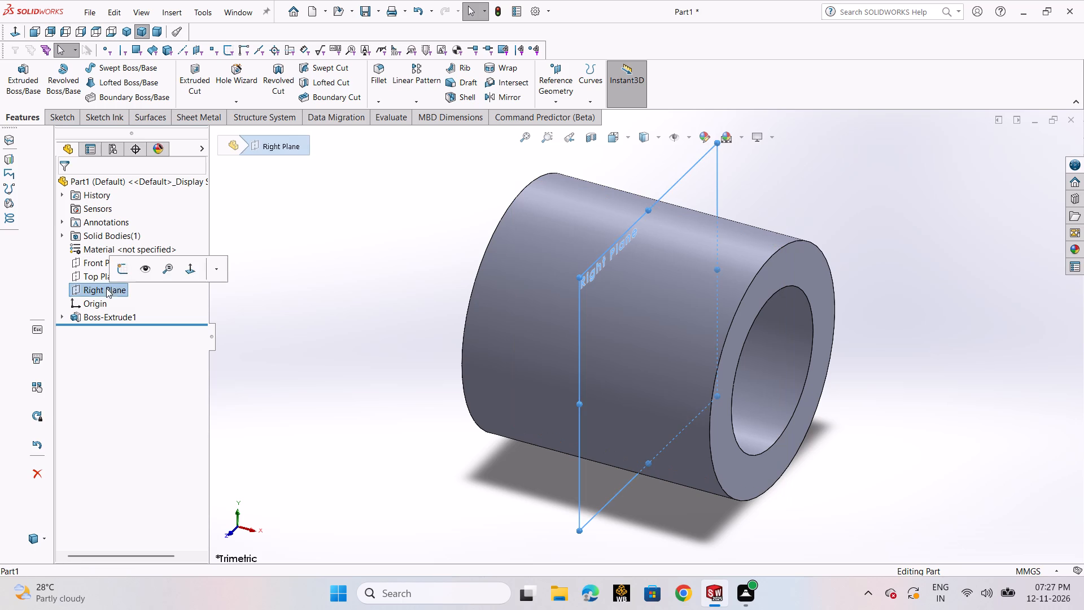
left_click(126, 276)
scroll(578, 357, "up", 2)
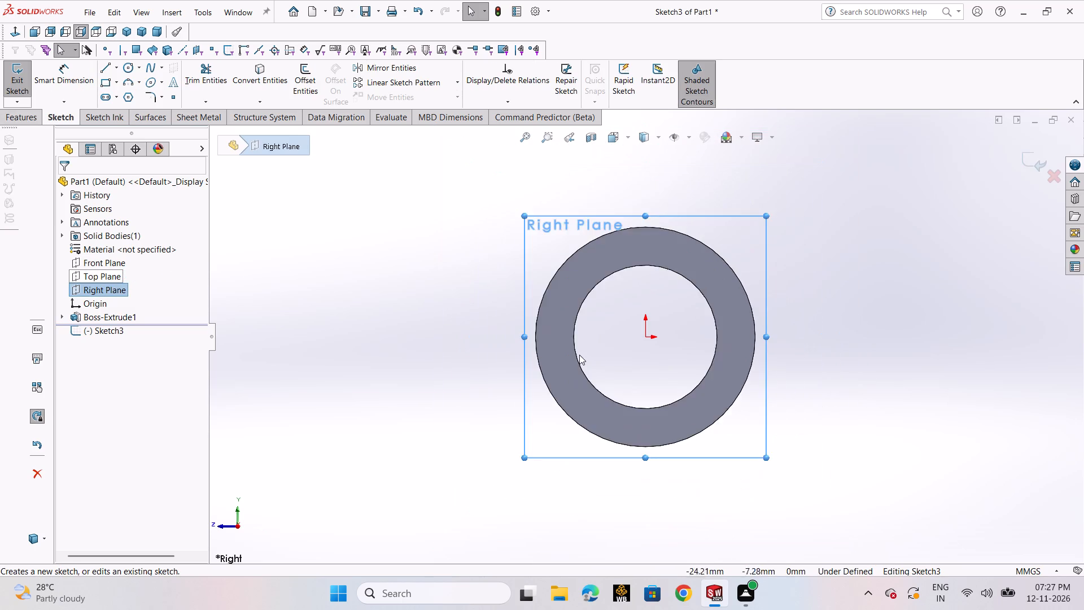
scroll(579, 355, "up", 3)
Draw an open stepped L-shaped line profile from the outer circle's side quadrant, about 119 mm down, ending on the circle's lower edge.
left_click(116, 71)
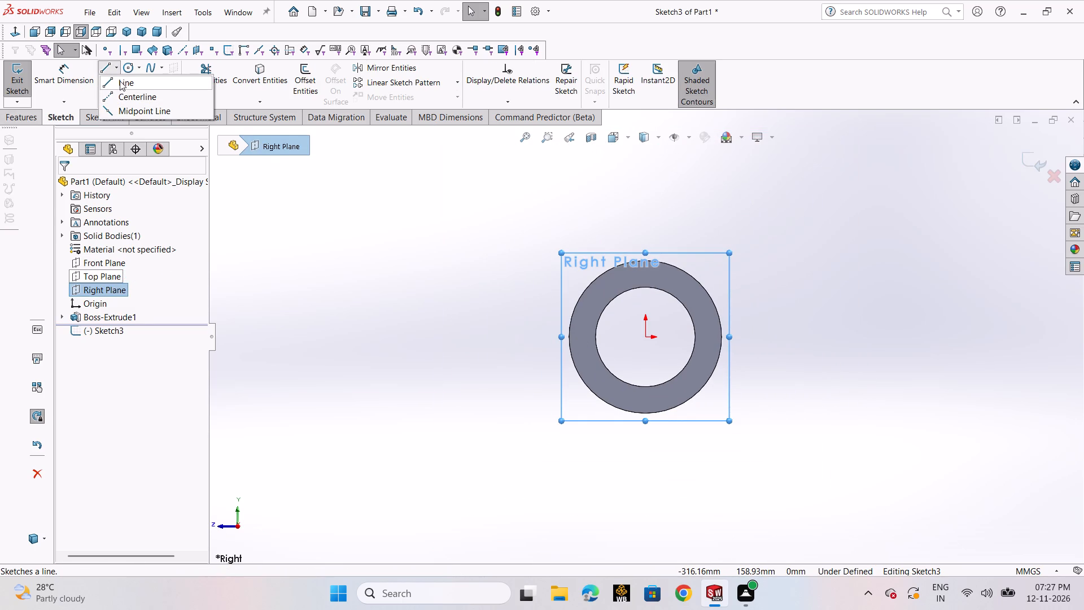
left_click(120, 81)
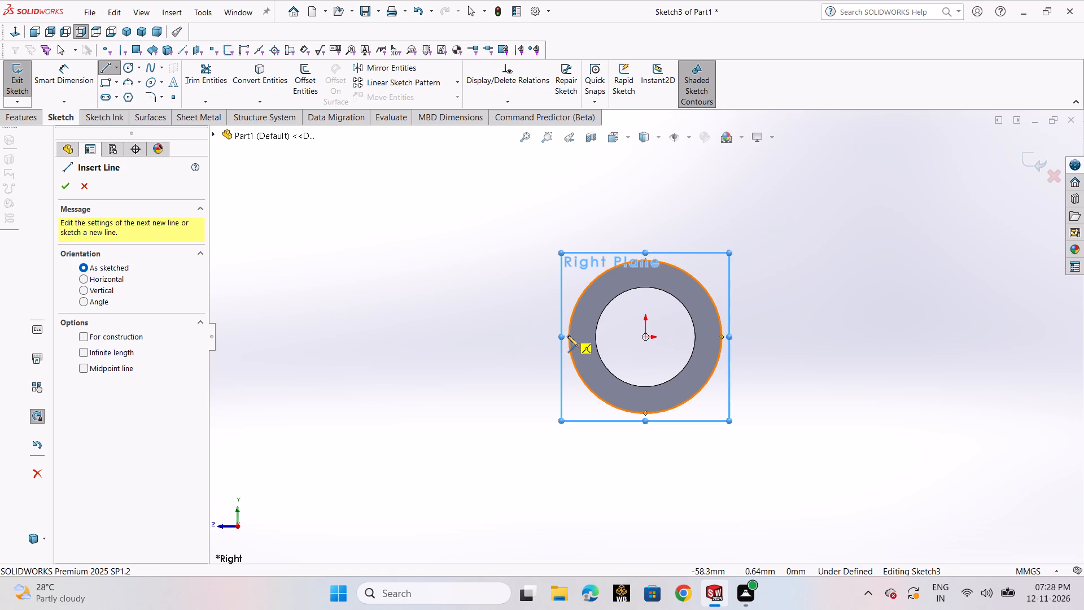
left_click(568, 336)
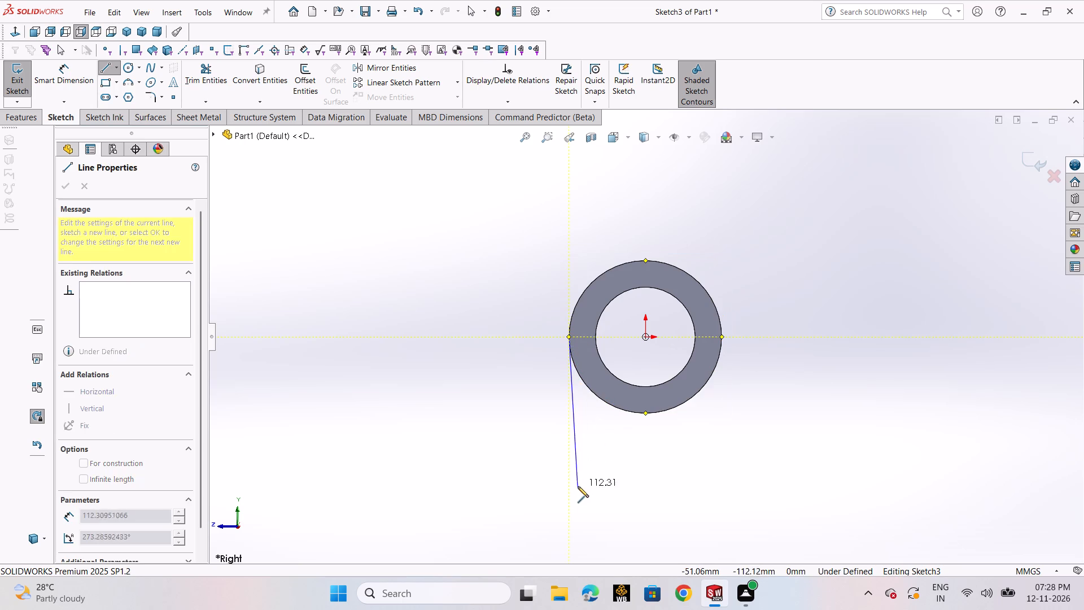
left_click(571, 495)
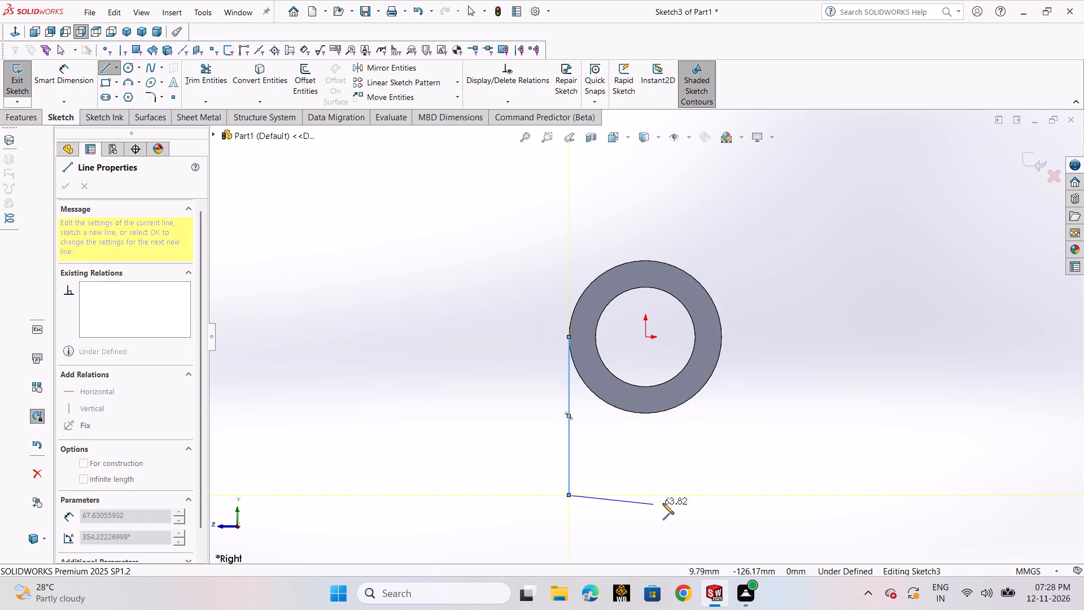
left_click(618, 498)
left_click(618, 475)
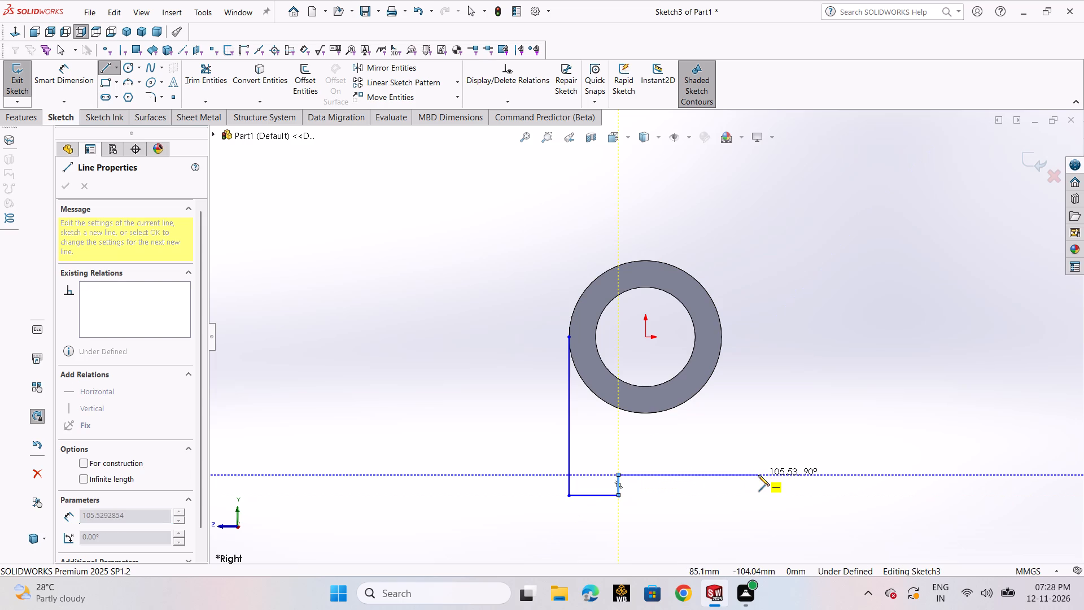
left_click(758, 475)
left_click(758, 455)
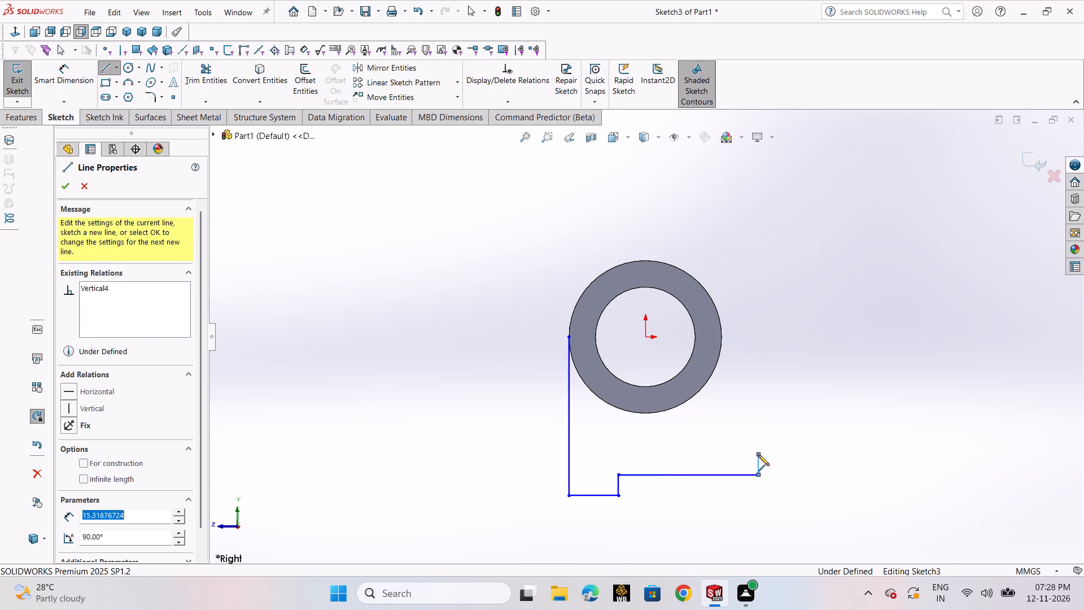
left_click(601, 454)
left_click(599, 399)
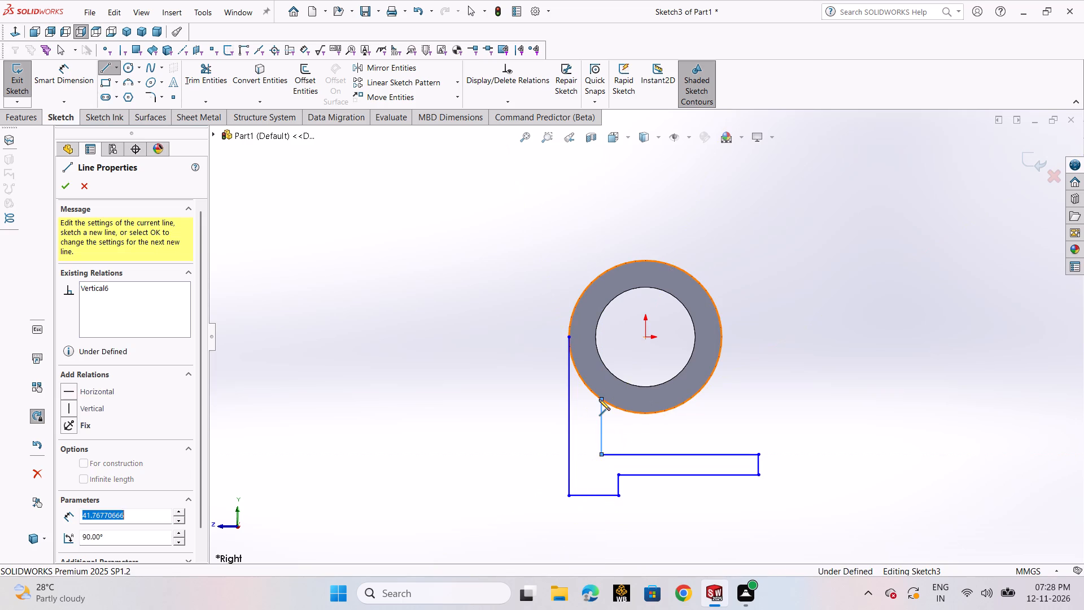
right_click(599, 399)
left_click(613, 411)
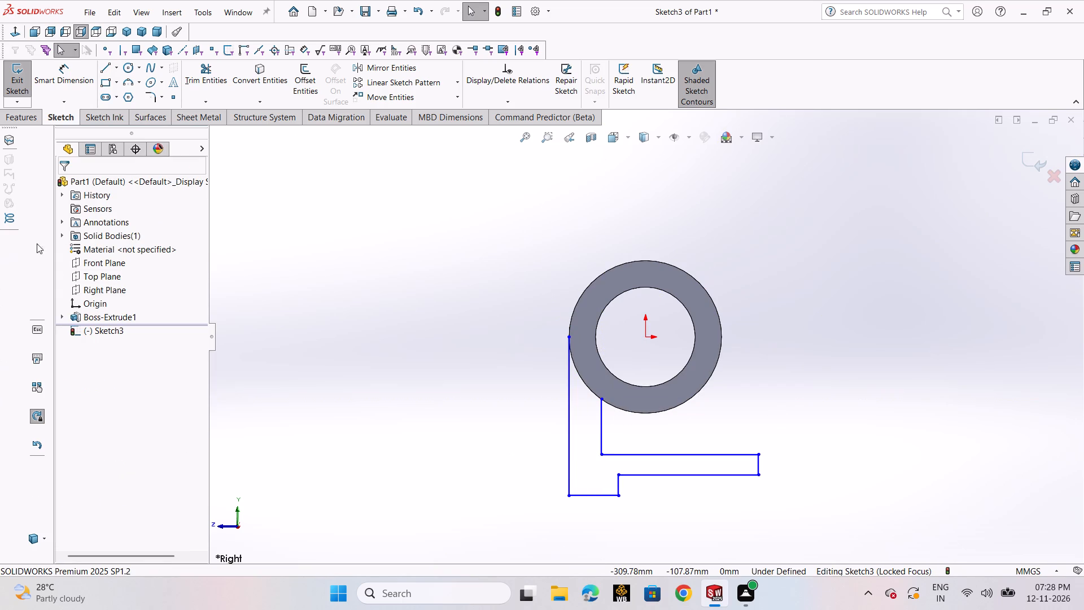
Dimension the profile's long outer vertical line to 165 mm.
left_click(71, 80)
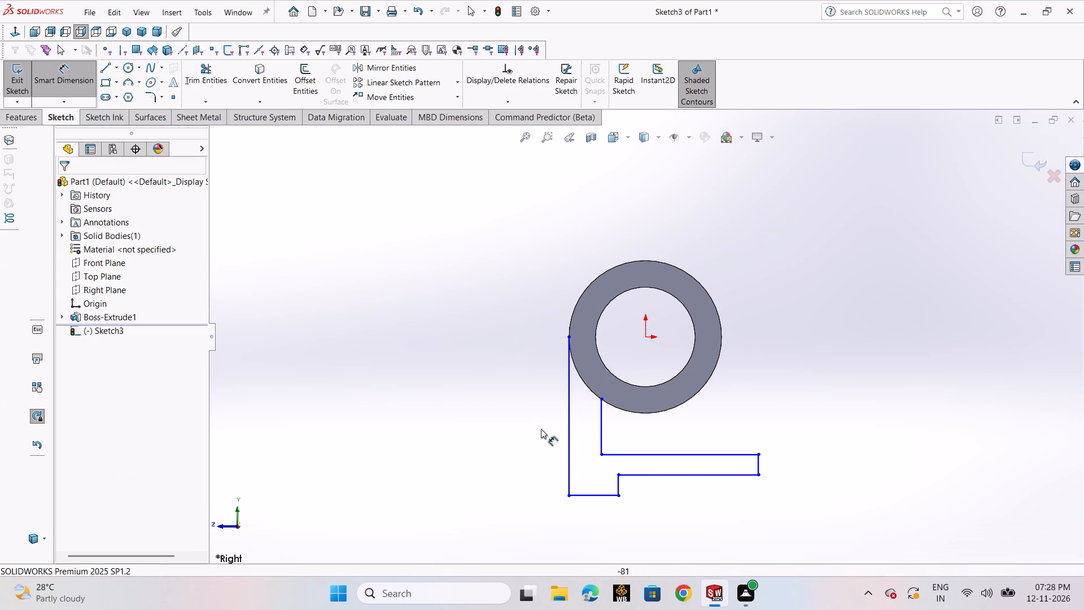
left_click(568, 425)
left_click(463, 428)
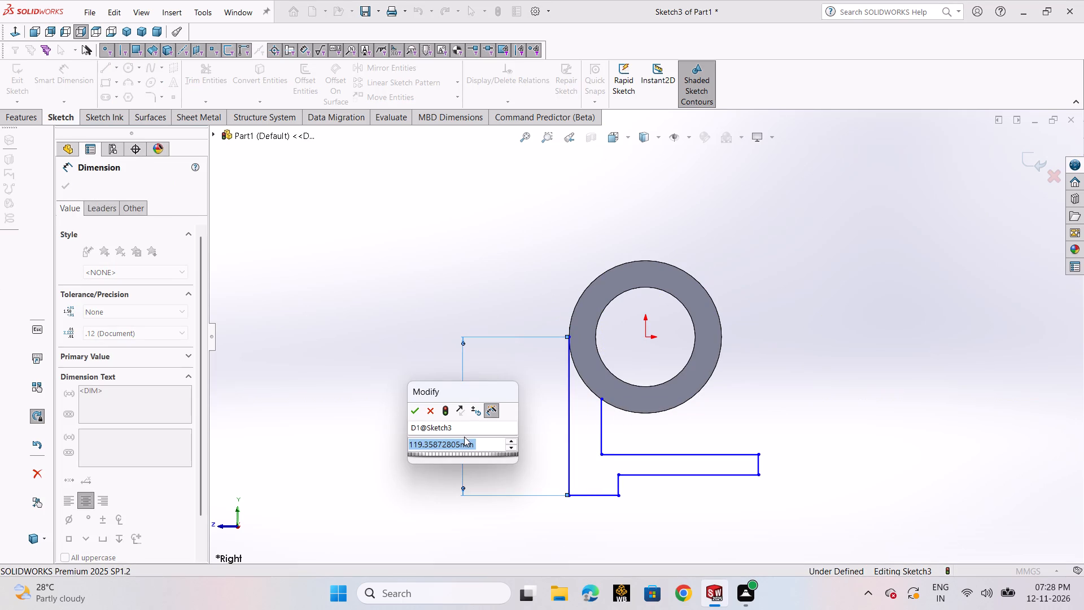
type("165")
key("Return")
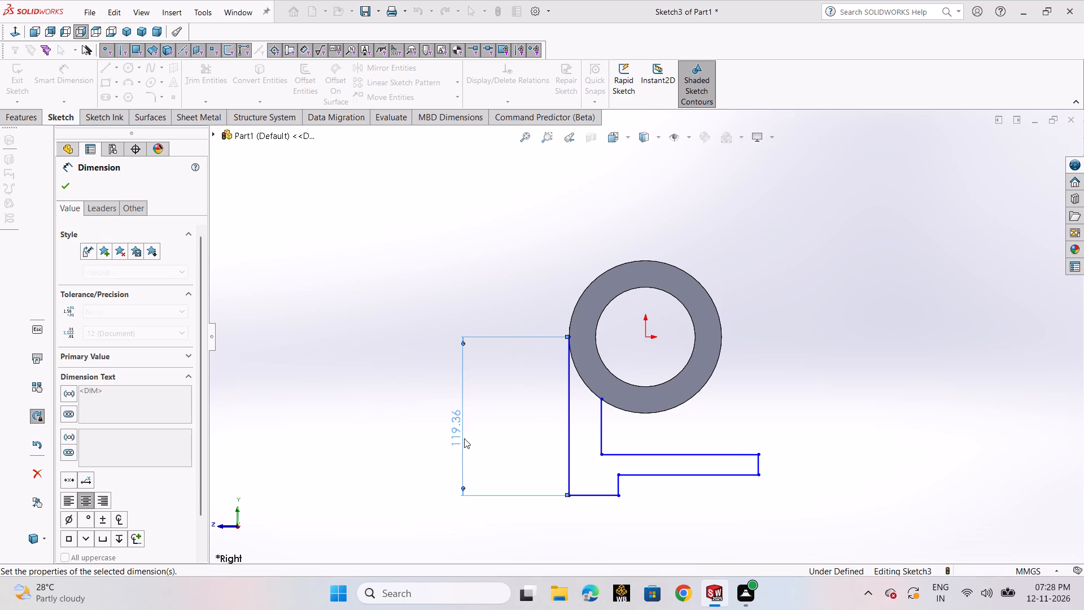
left_click(67, 192)
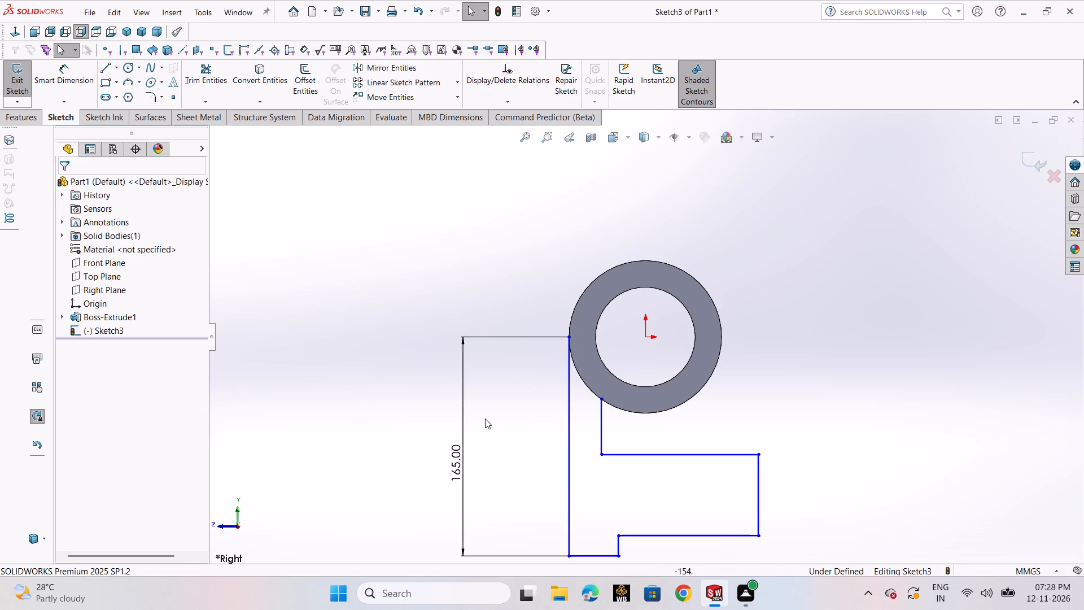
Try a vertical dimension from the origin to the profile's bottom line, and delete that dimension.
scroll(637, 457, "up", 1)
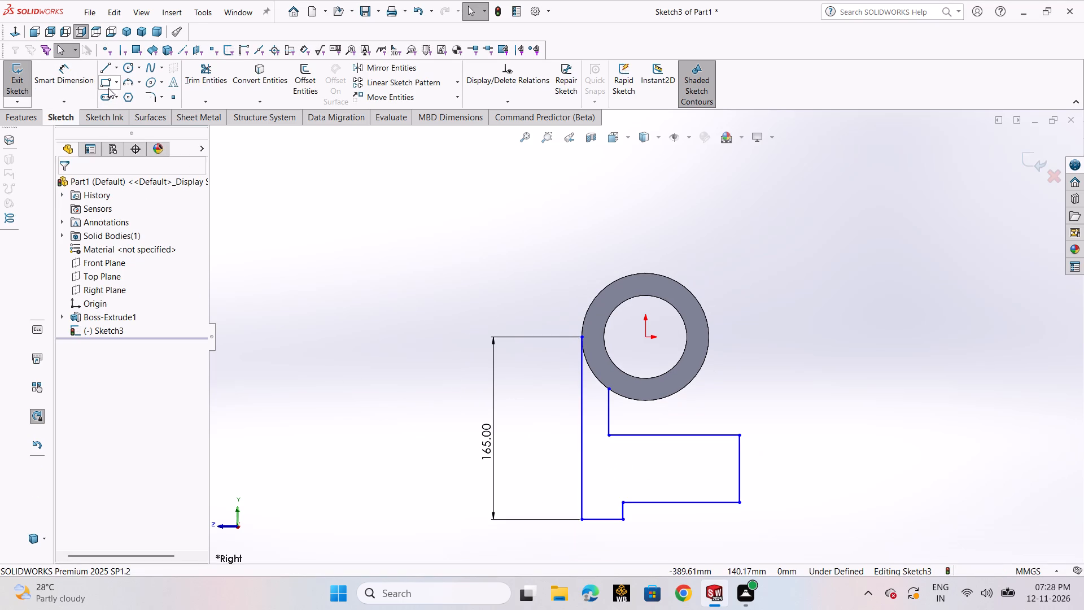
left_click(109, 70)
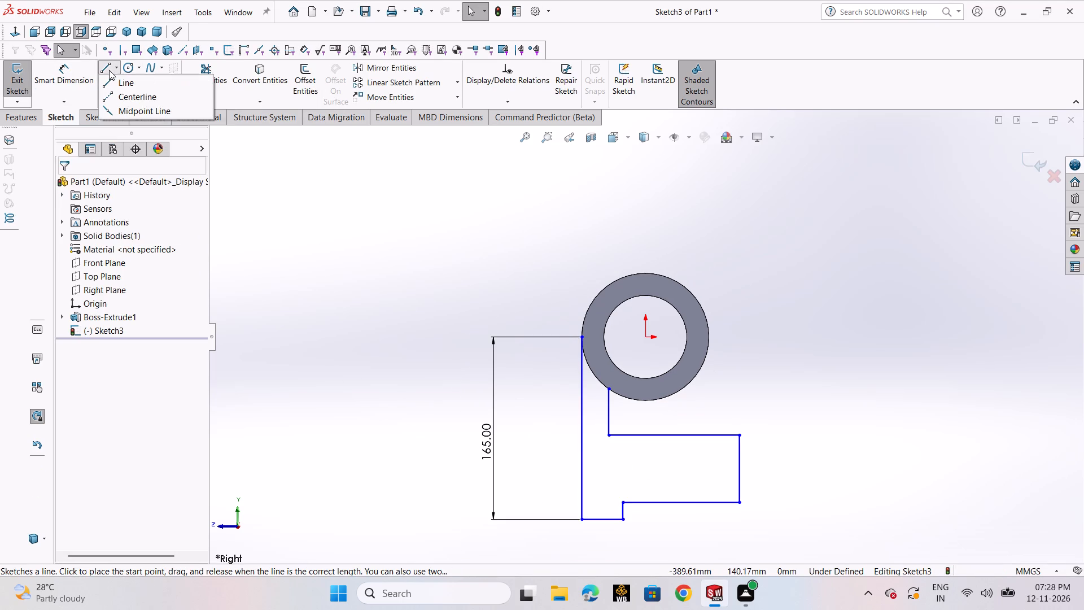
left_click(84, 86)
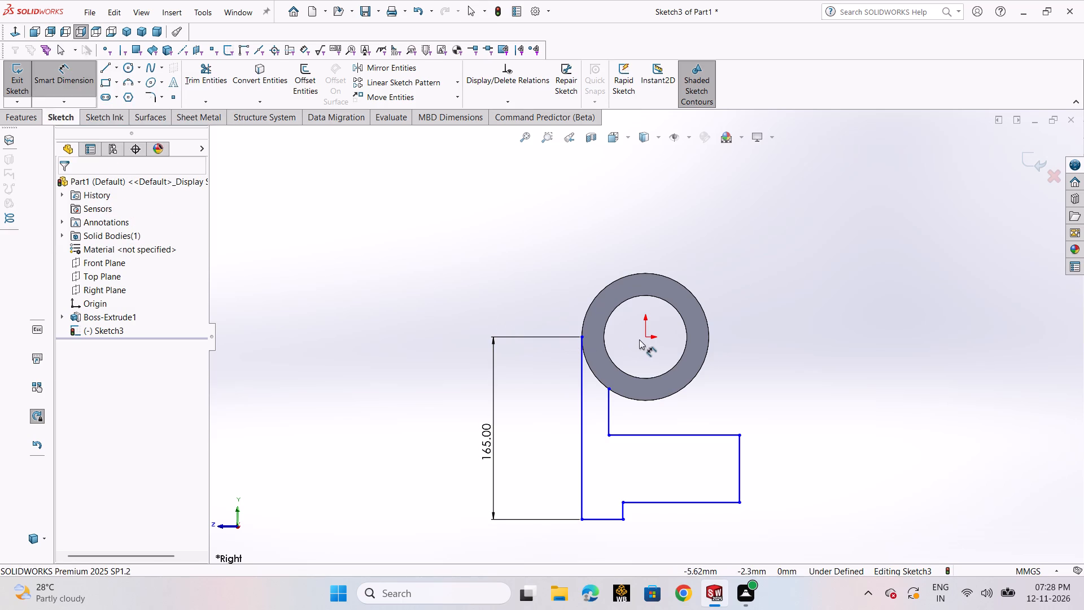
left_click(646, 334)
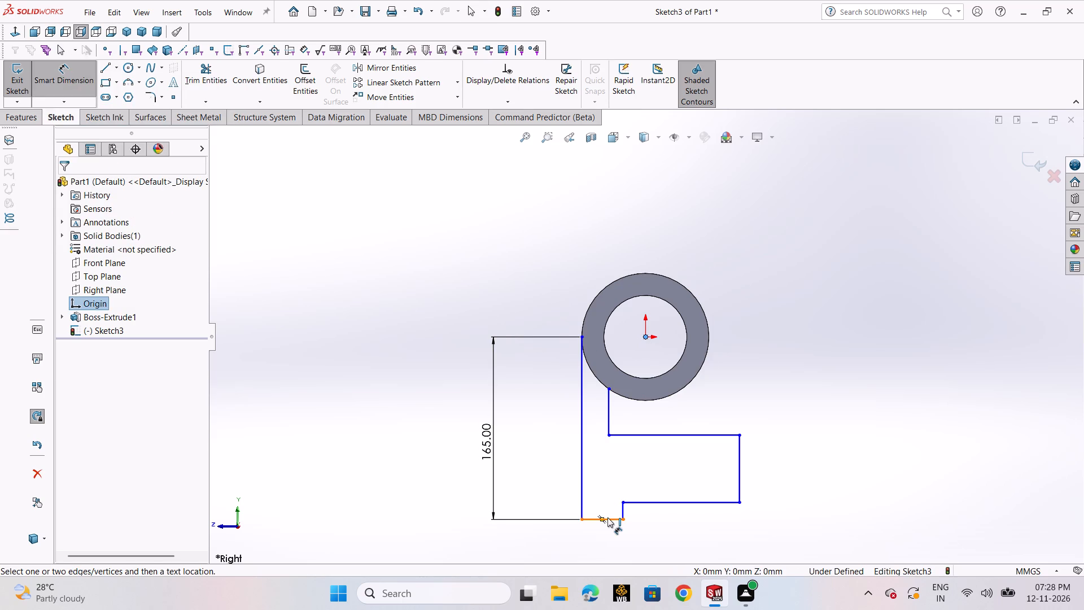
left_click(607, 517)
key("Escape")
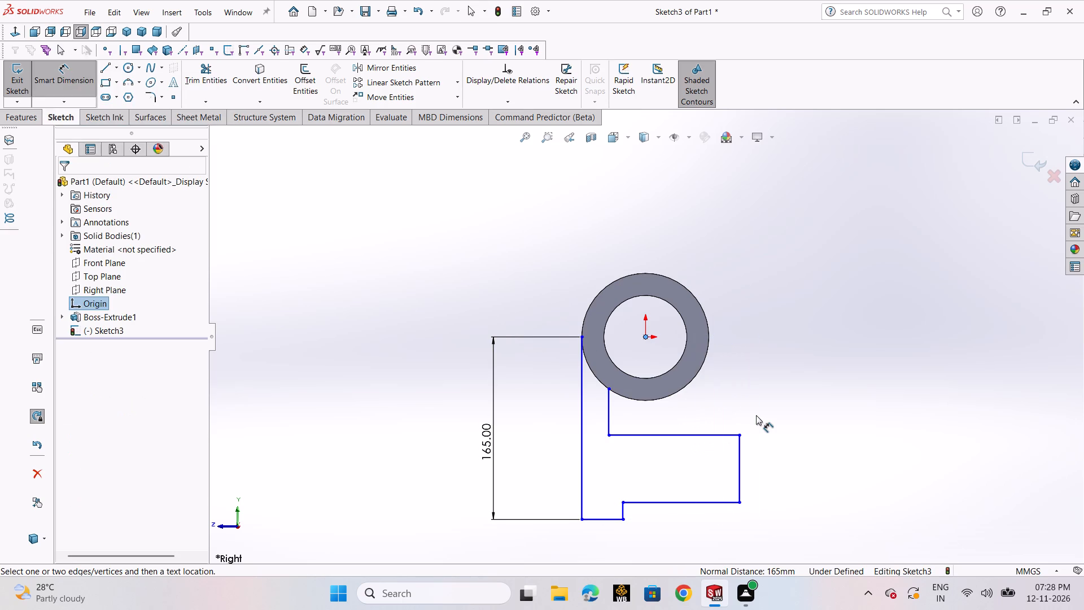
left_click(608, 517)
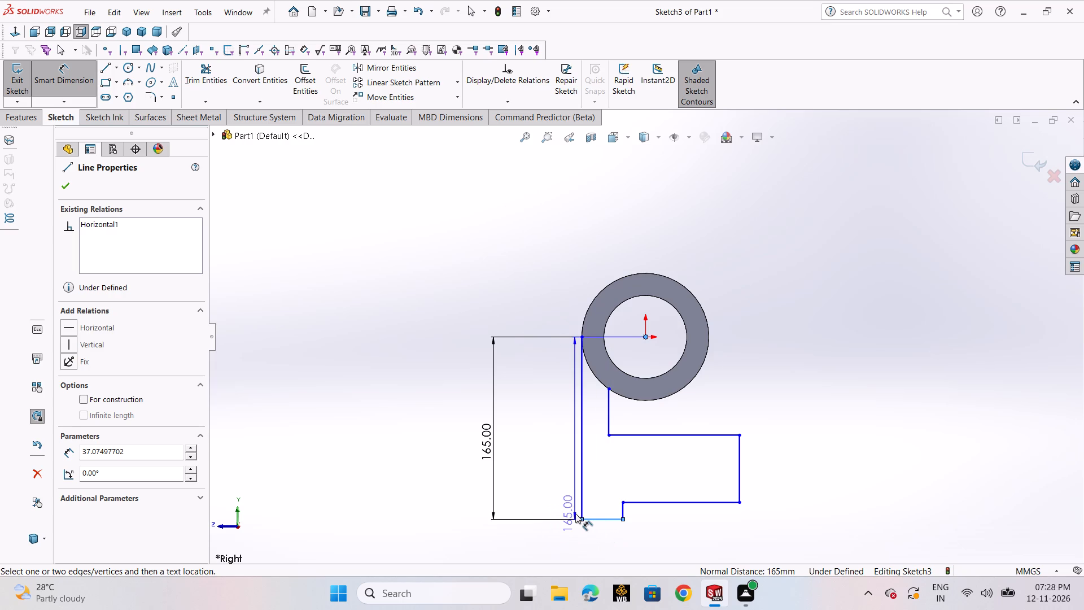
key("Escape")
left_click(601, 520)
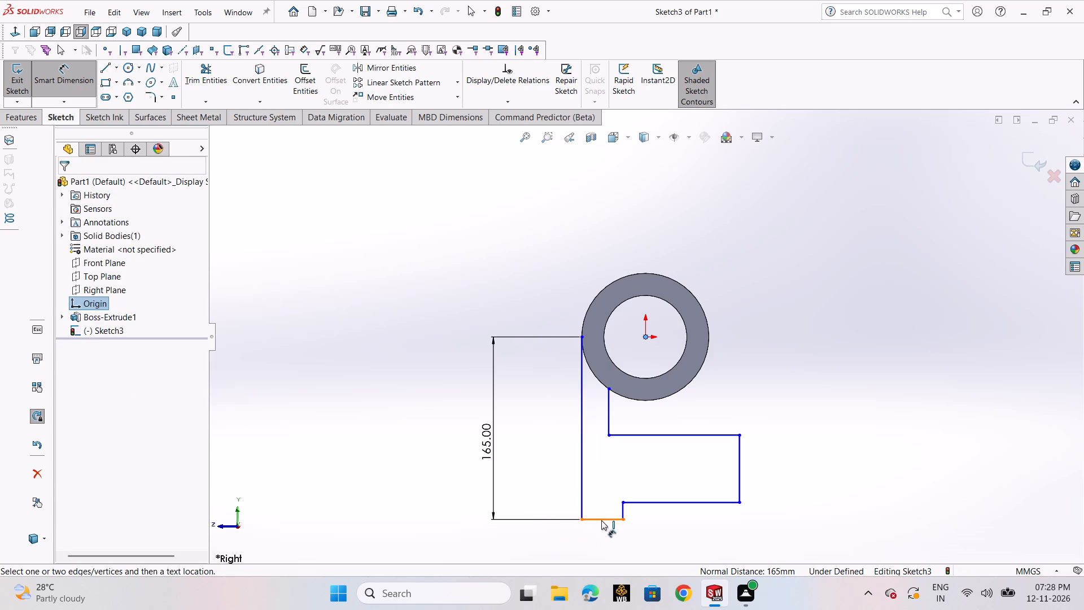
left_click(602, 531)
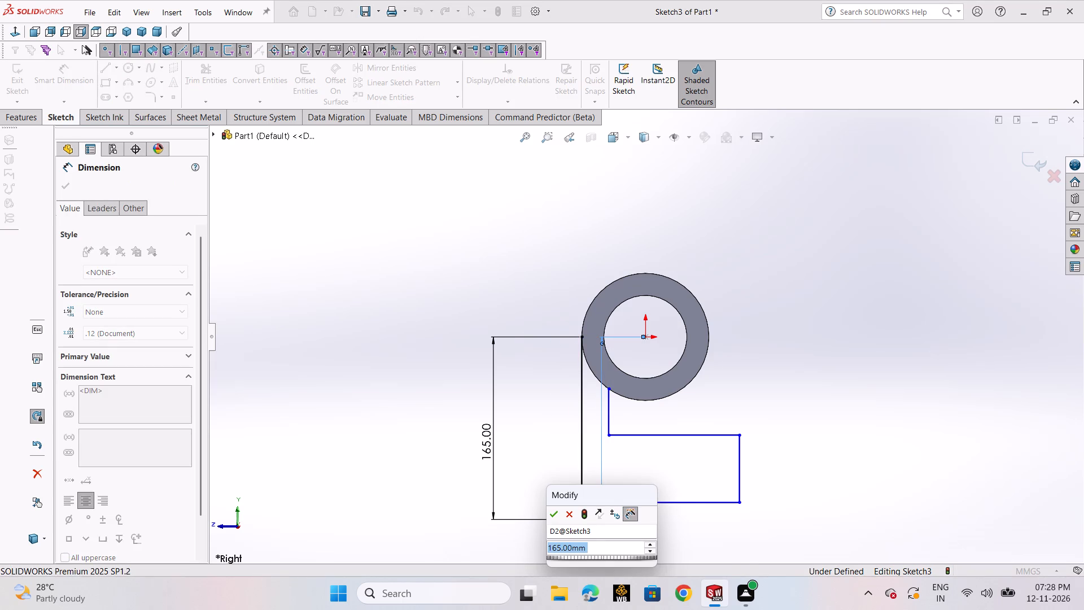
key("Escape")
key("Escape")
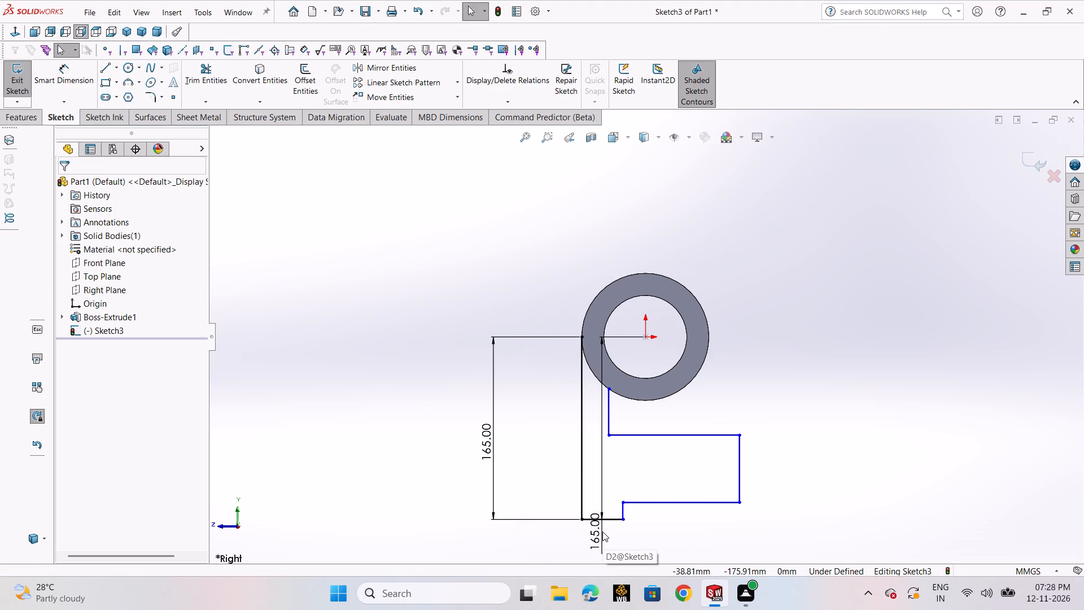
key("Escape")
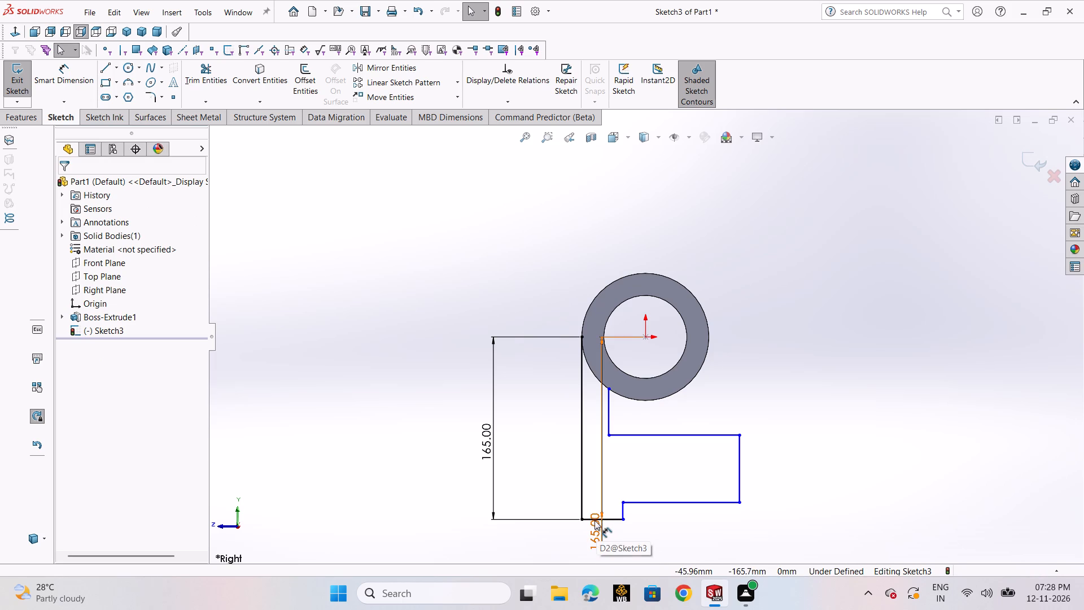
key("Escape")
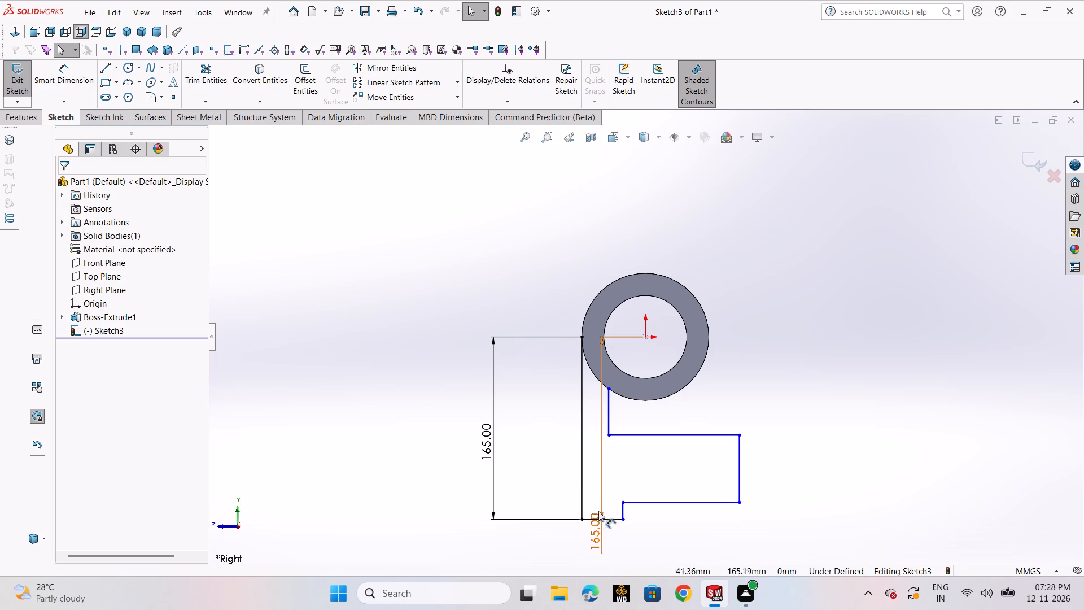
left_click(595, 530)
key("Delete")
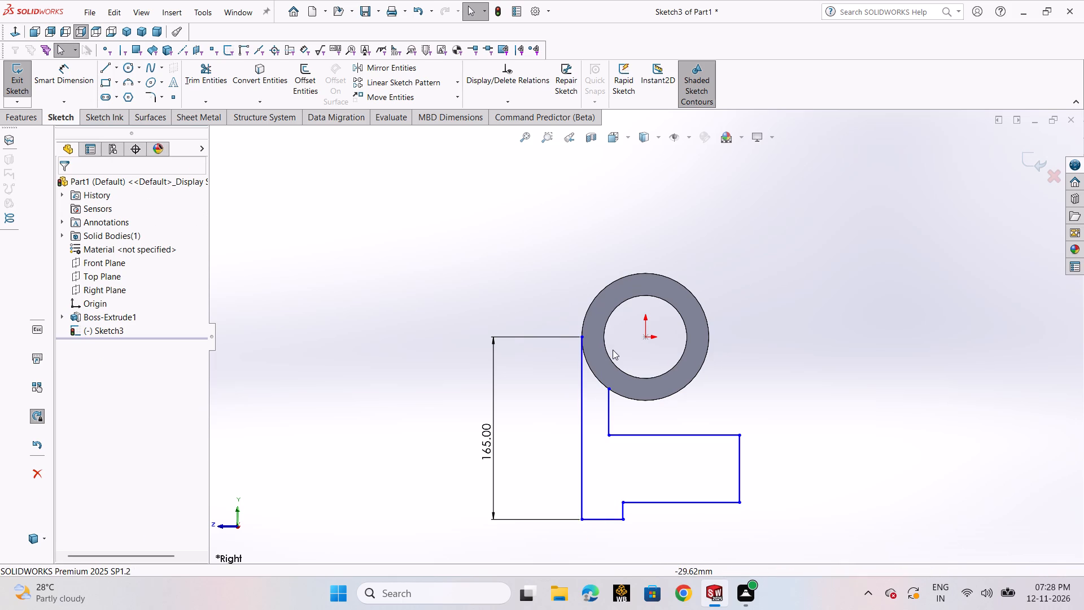
Draw a 57.5 mm horizontal line from the top end of the long vertical line to the origin.
left_click(114, 66)
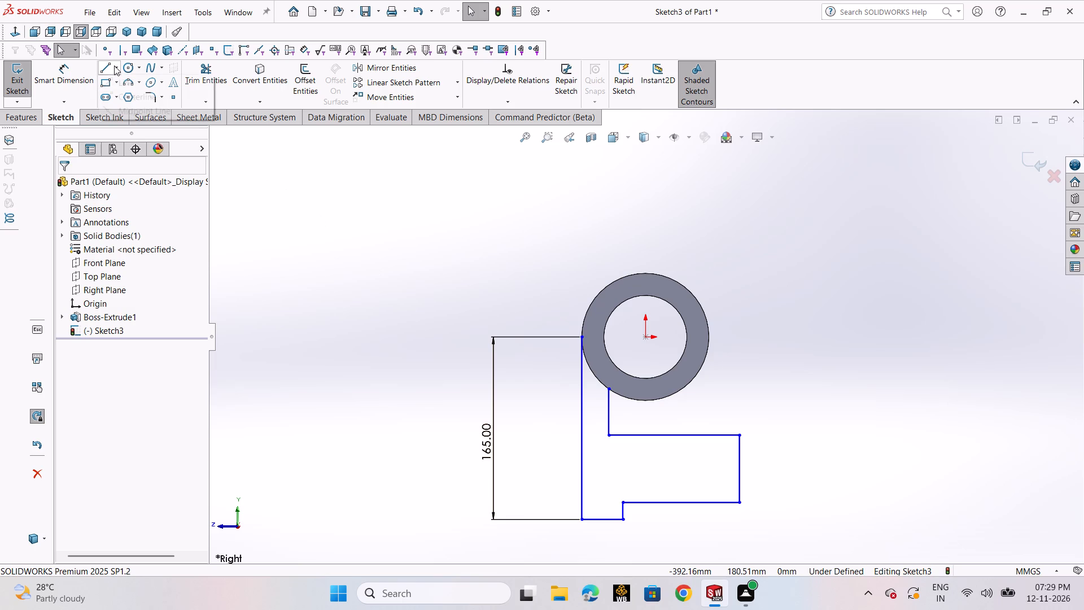
left_click(114, 80)
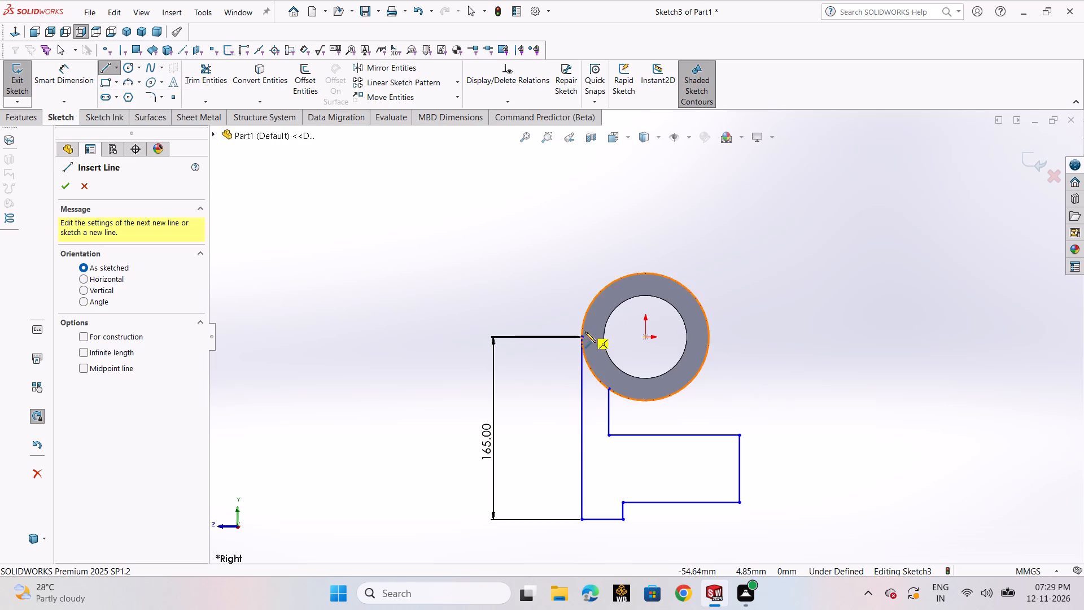
left_click(584, 337)
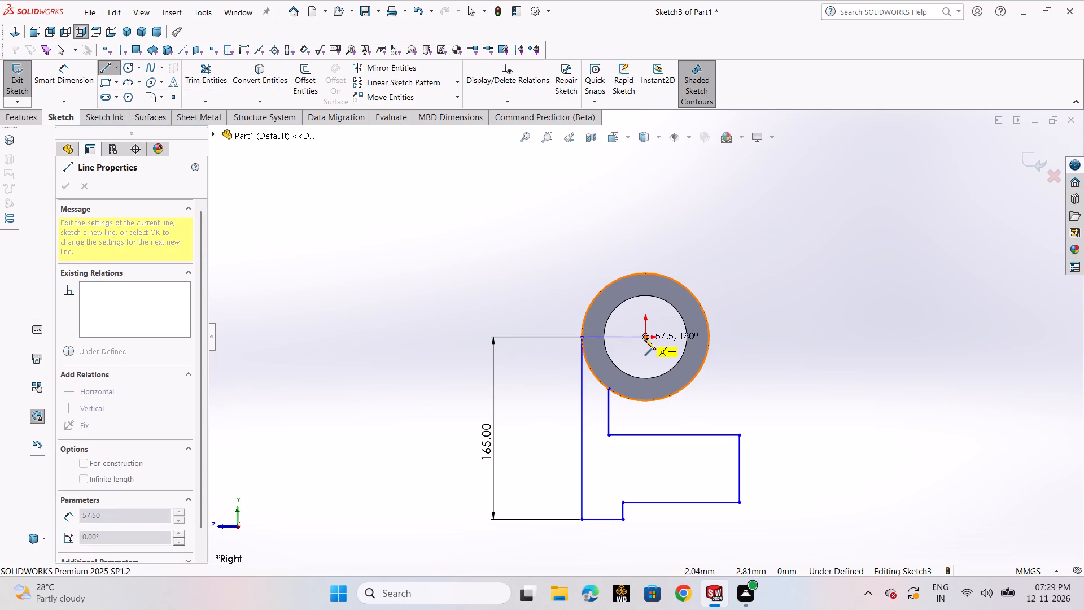
left_click(645, 339)
right_click(645, 339)
left_click(681, 351)
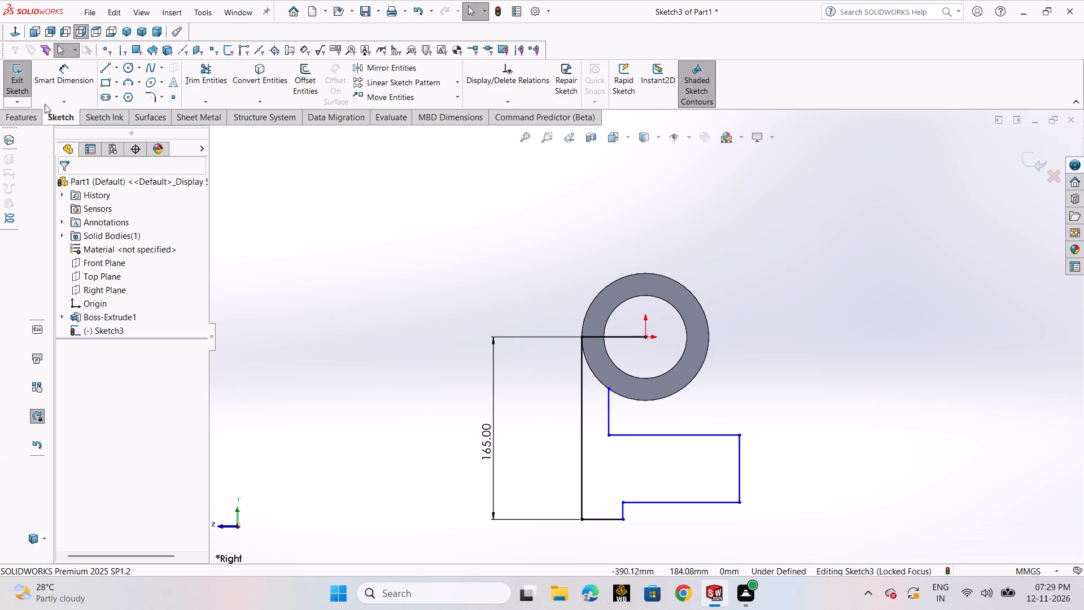
Dimension the length of the profile's short bottom horizontal line.
left_click(62, 83)
left_click(597, 520)
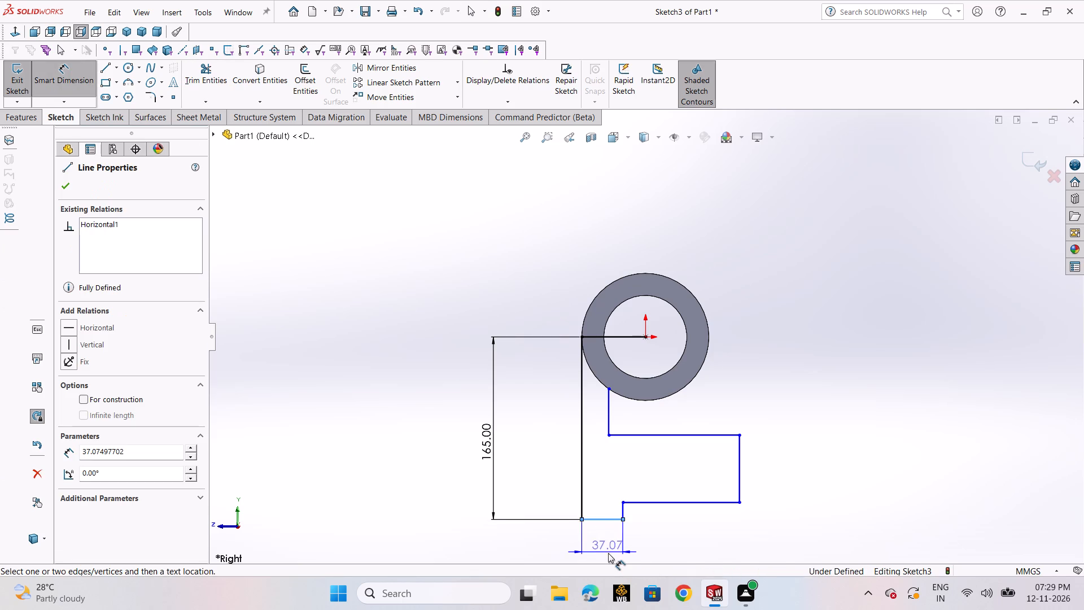
left_click(609, 554)
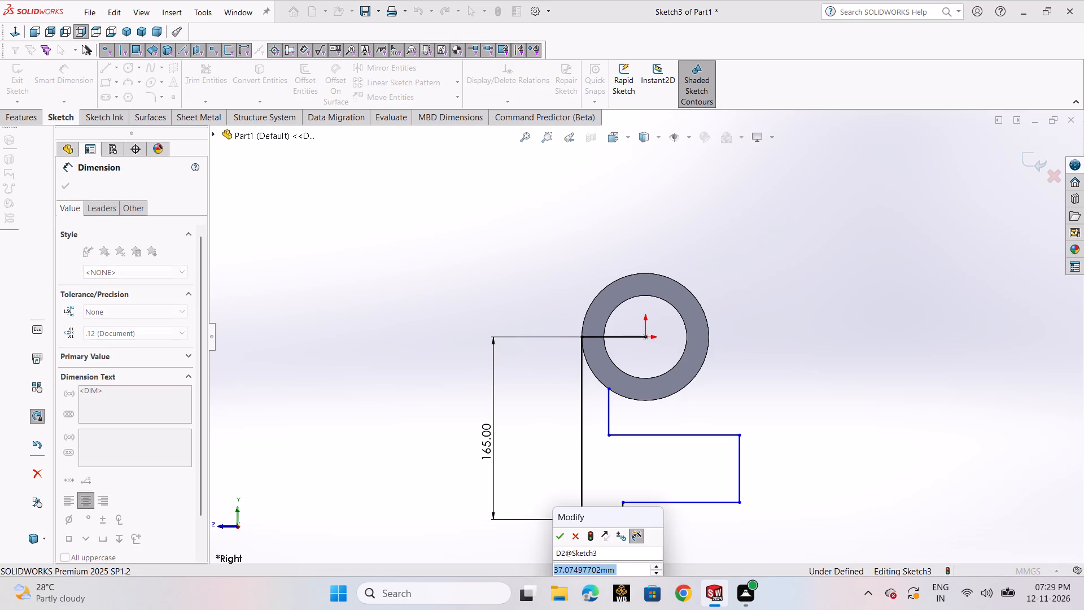
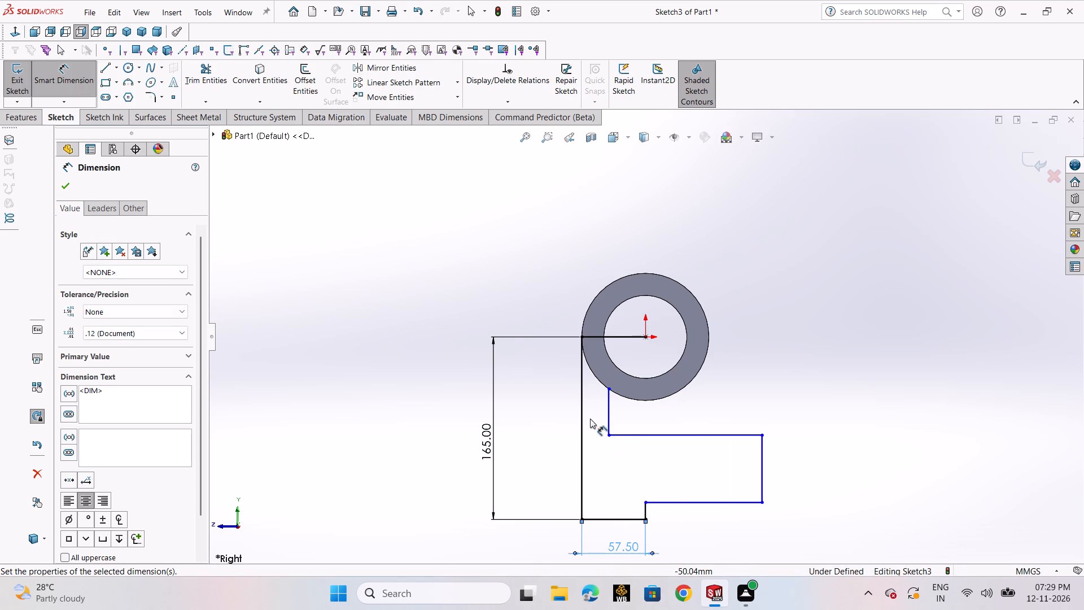
Dimension the horizontal distance between the long outer vertical line and the short vertical line below the ring to 30 mm.
left_click(583, 406)
left_click(609, 407)
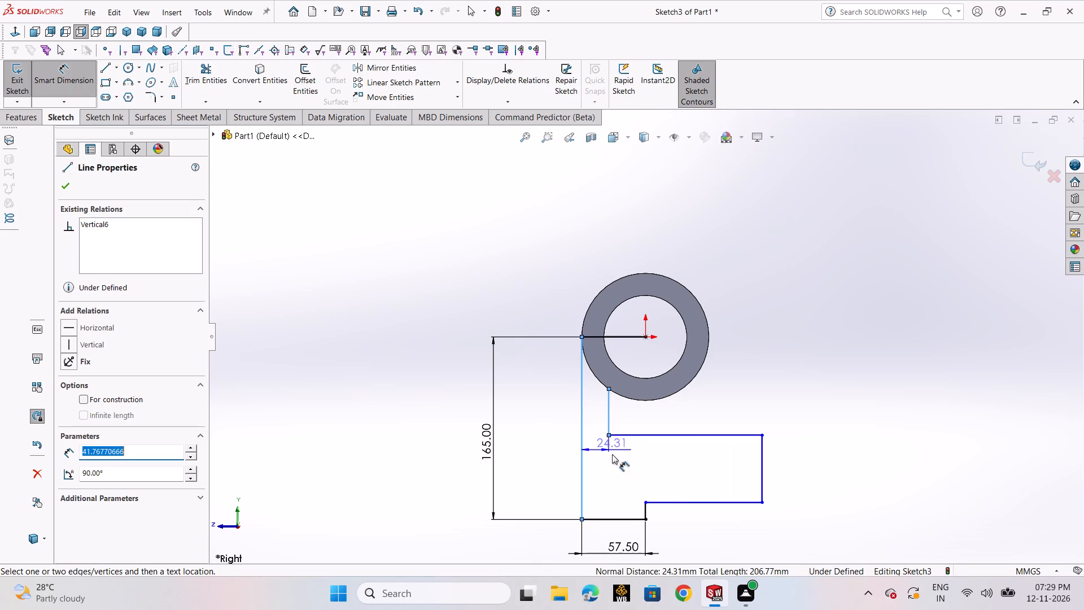
left_click(611, 469)
key("3")
key("0")
key("Return")
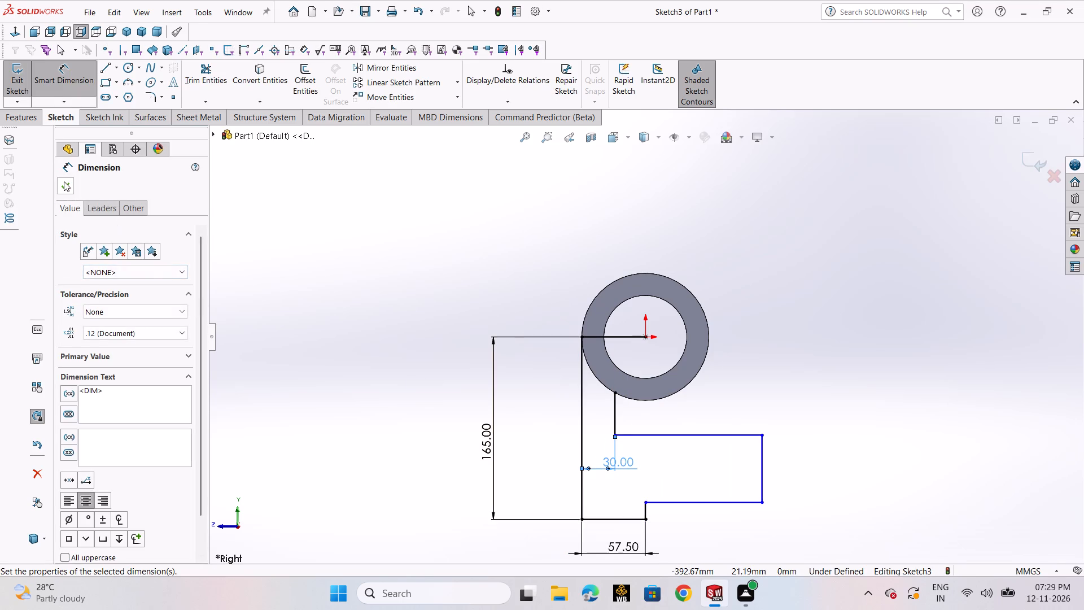
left_click(64, 181)
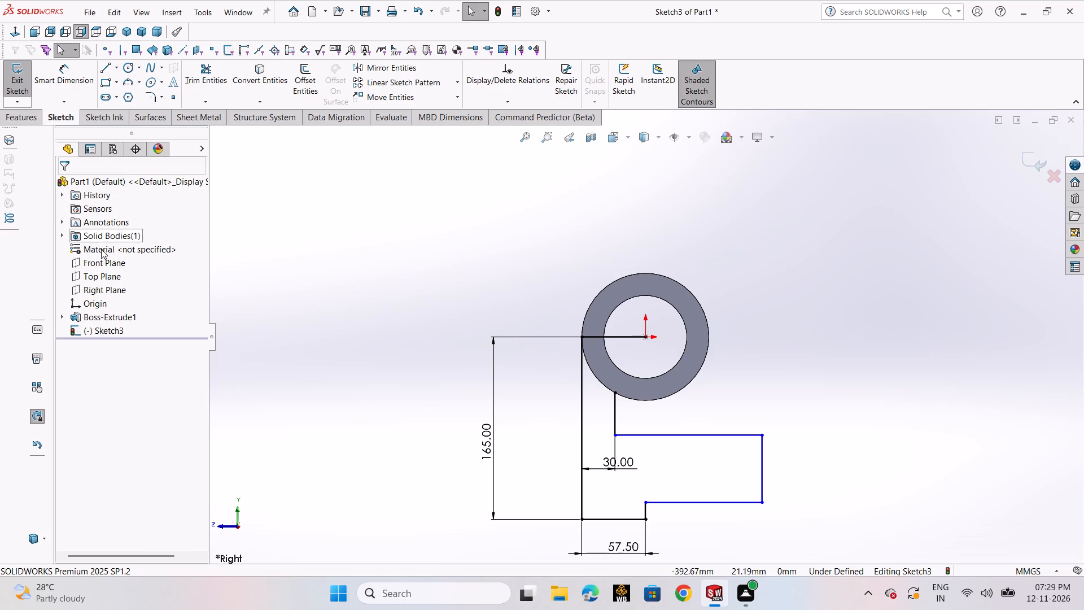
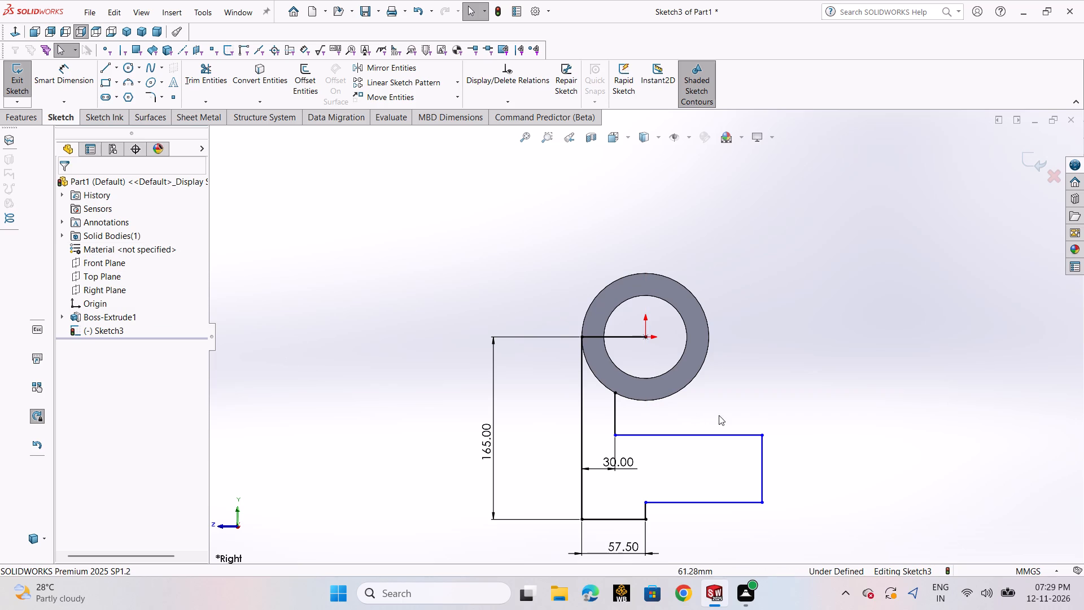
Dimension the vertical end line of the horizontal arm to 30 mm.
left_click(78, 87)
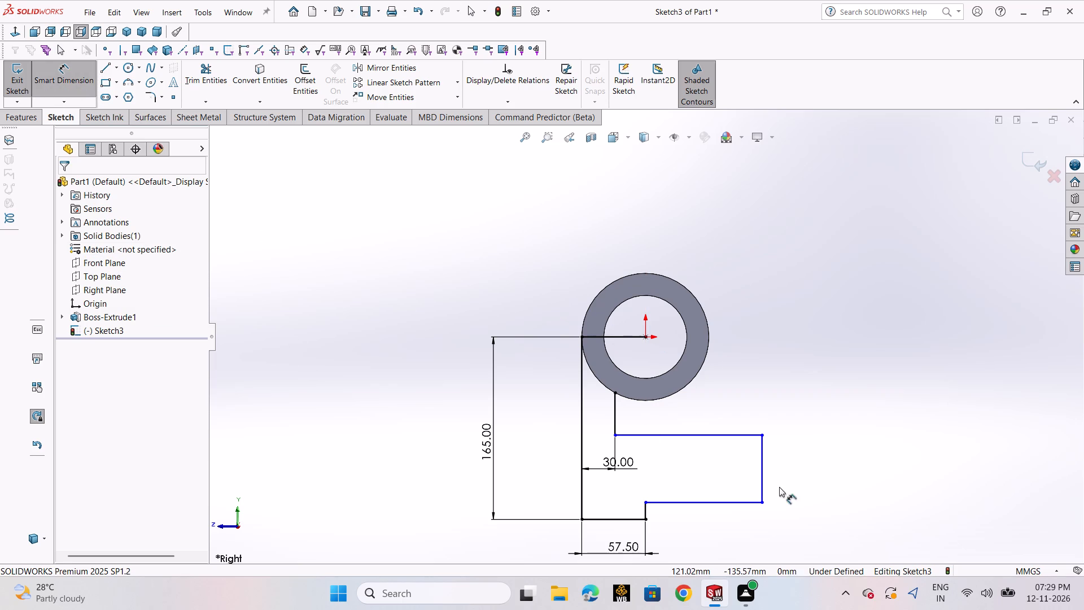
left_click(762, 466)
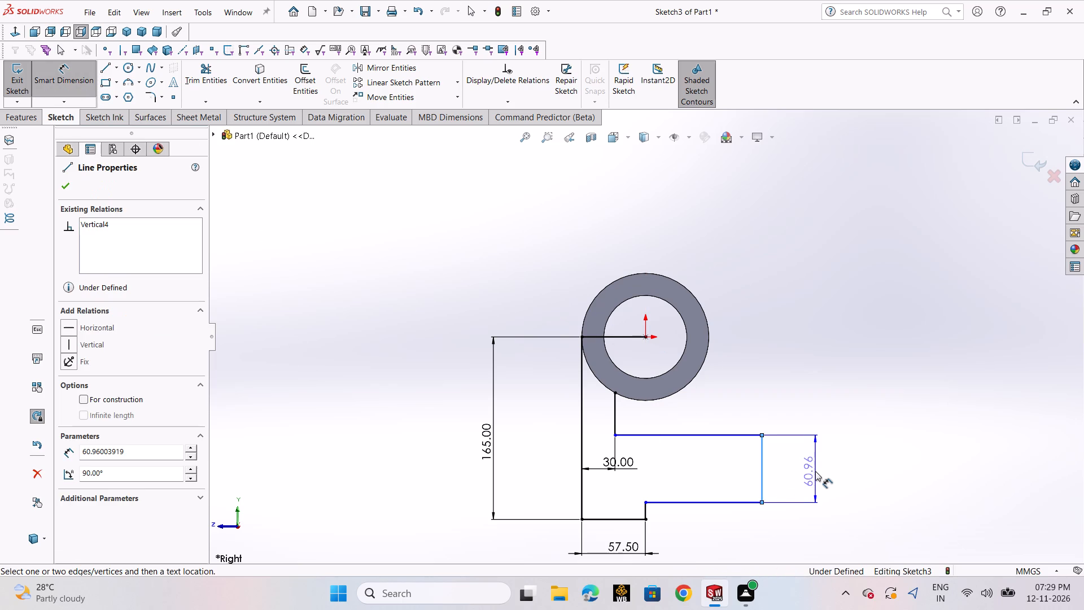
left_click(821, 471)
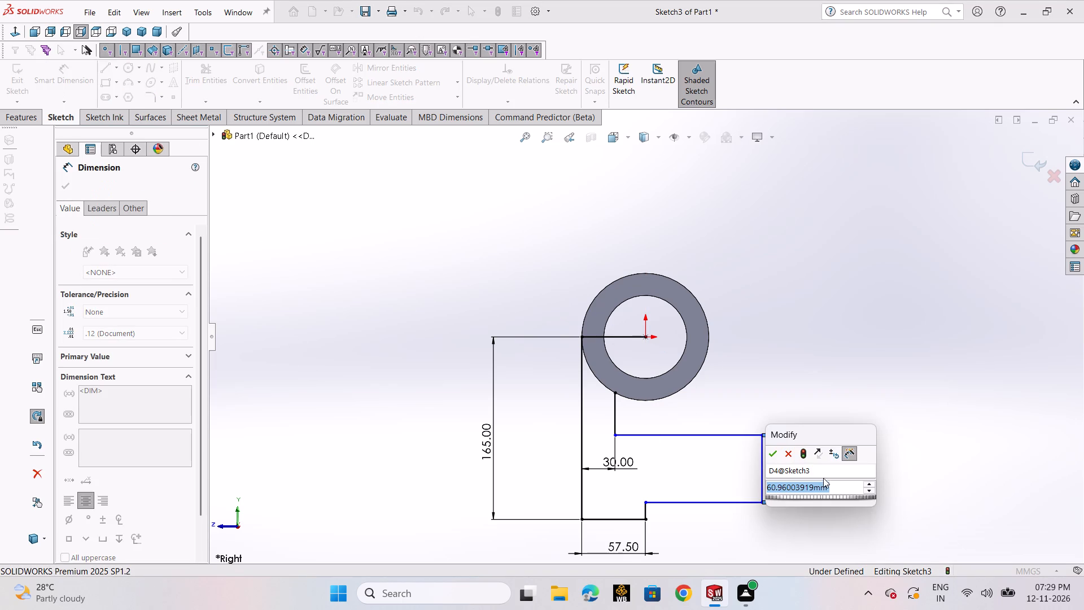
key("3")
key("0")
key("Return")
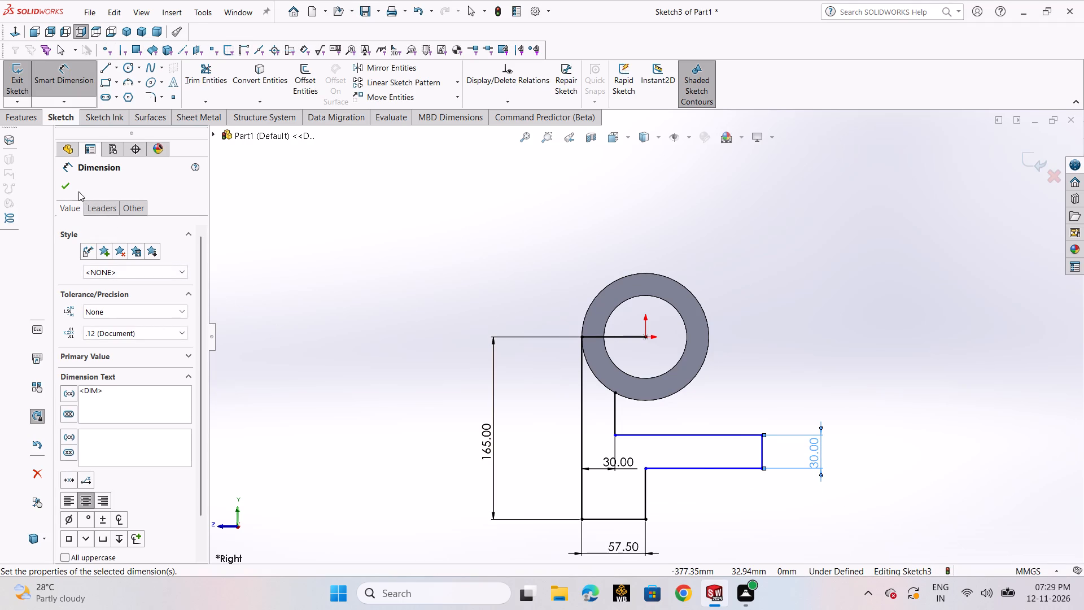
left_click(72, 189)
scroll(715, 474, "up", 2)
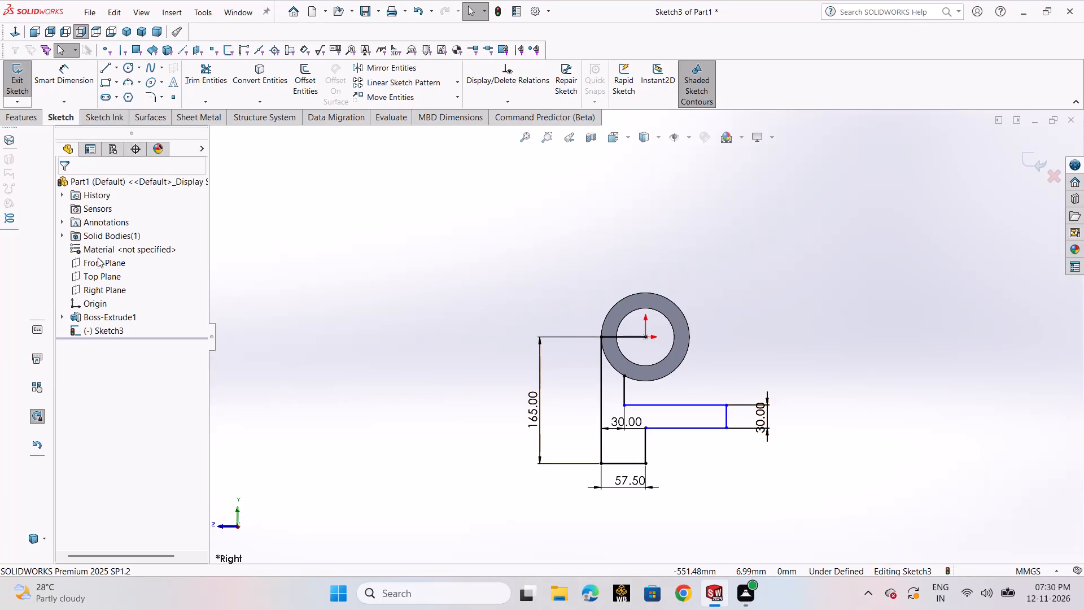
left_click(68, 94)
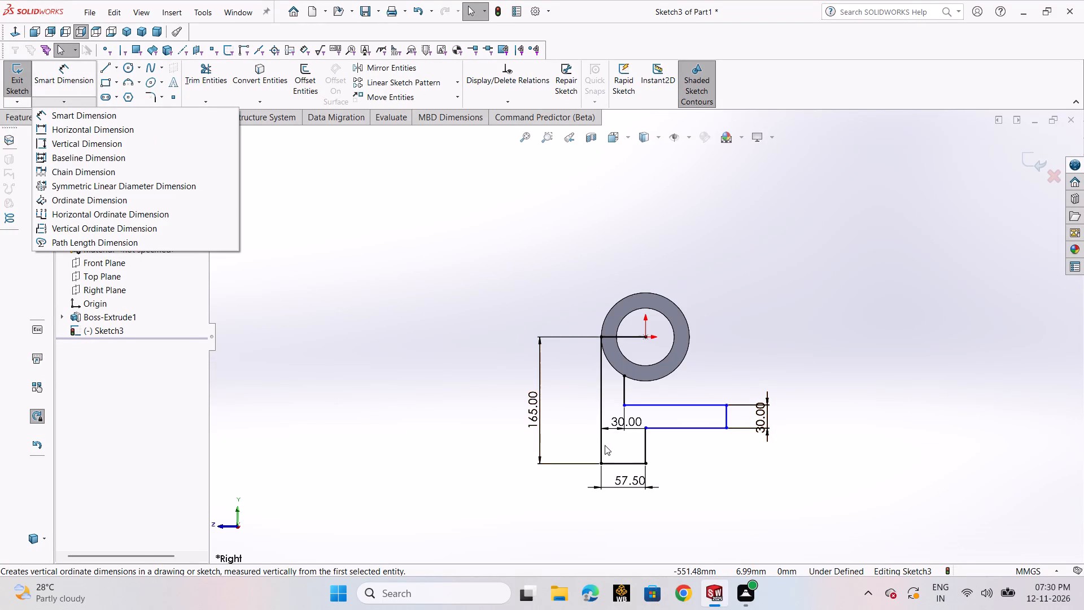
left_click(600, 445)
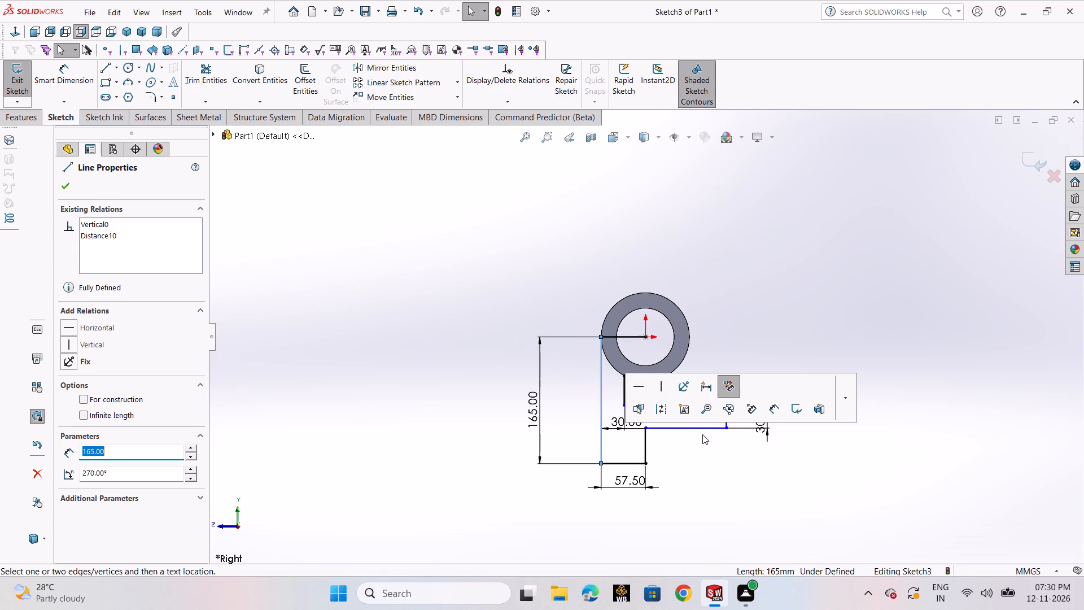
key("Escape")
Dimension the horizontal distance between the long outer vertical line and the arm's vertical end line to 132.5 mm.
left_click(73, 73)
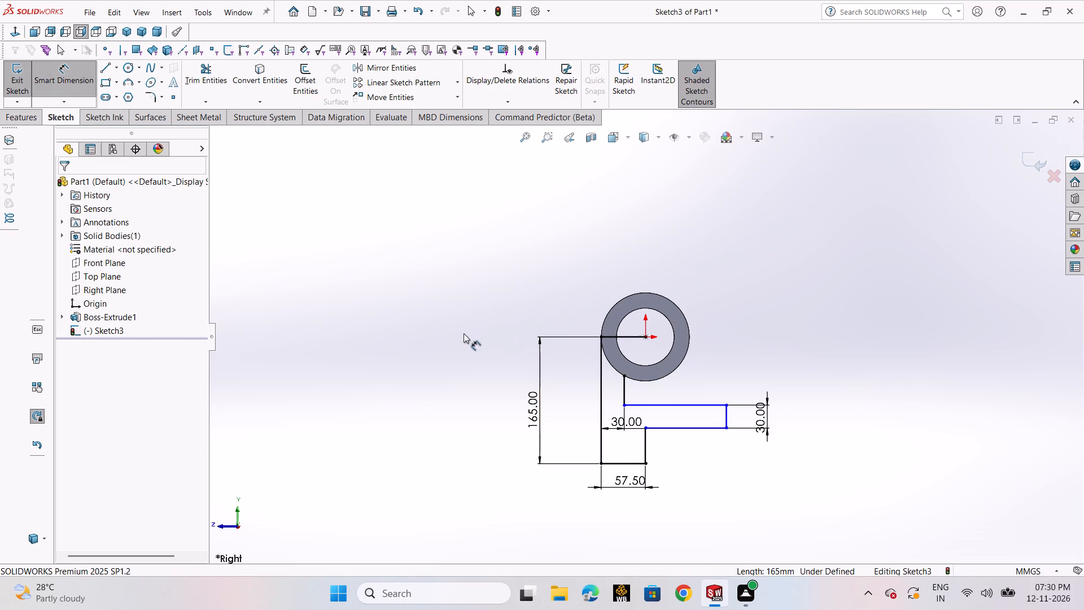
left_click(602, 392)
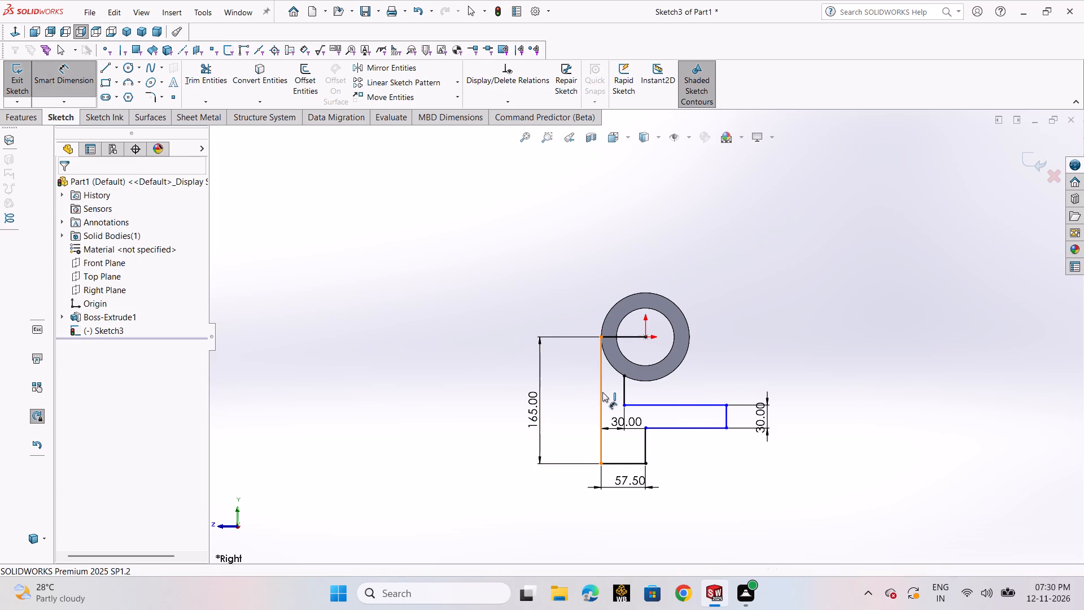
left_click(725, 415)
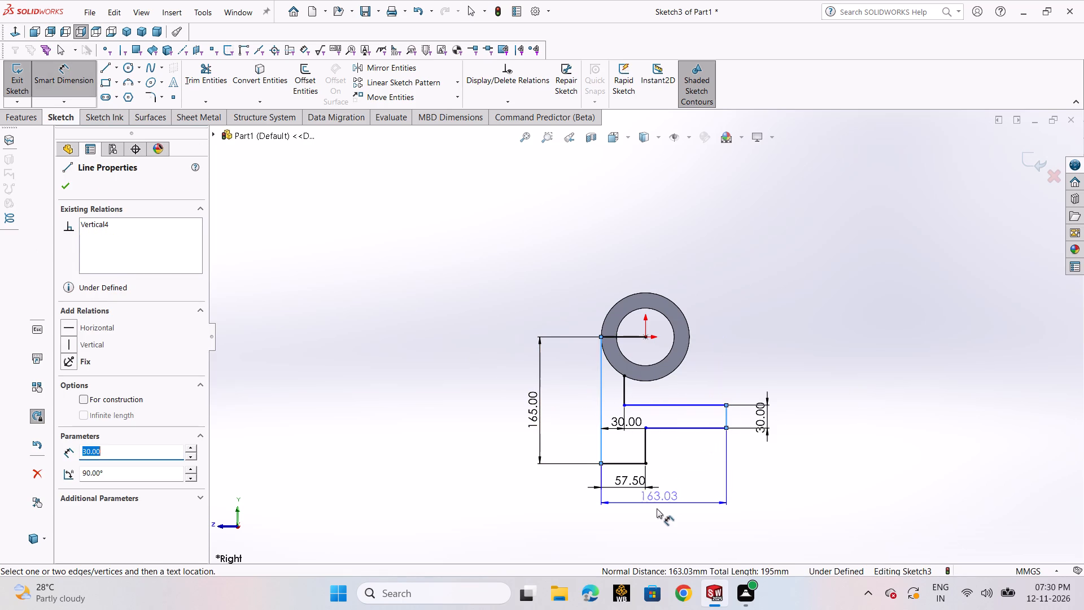
left_click(656, 511)
type("132.5")
key("Return")
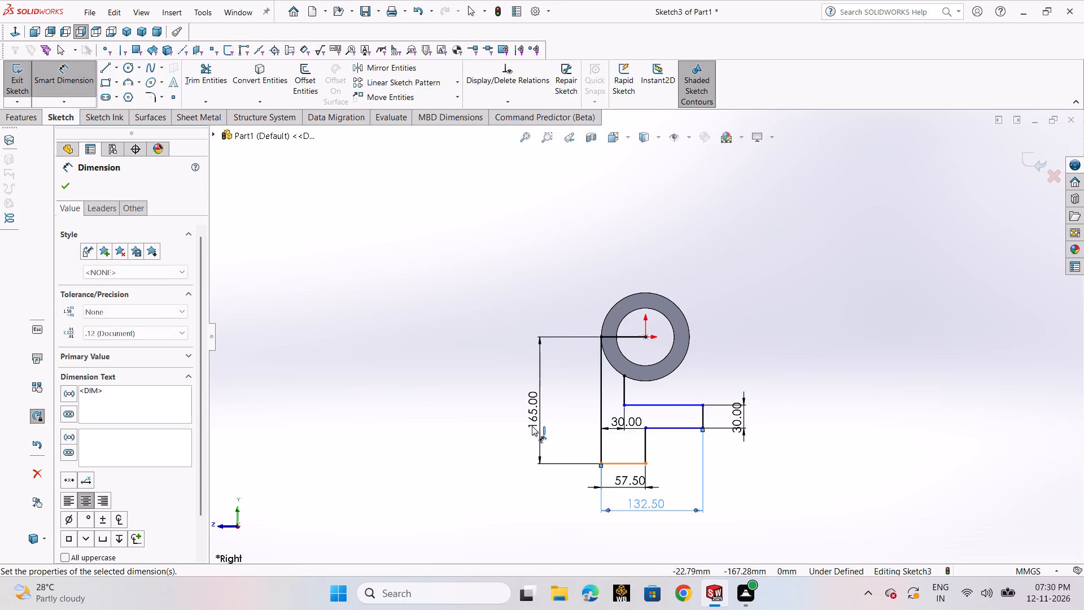
left_click(72, 187)
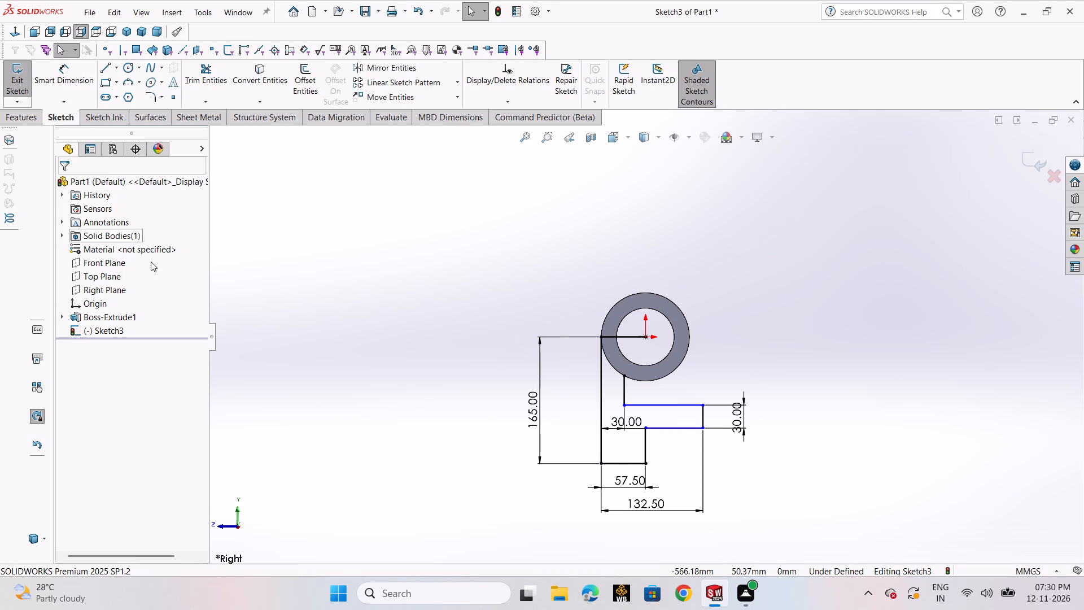
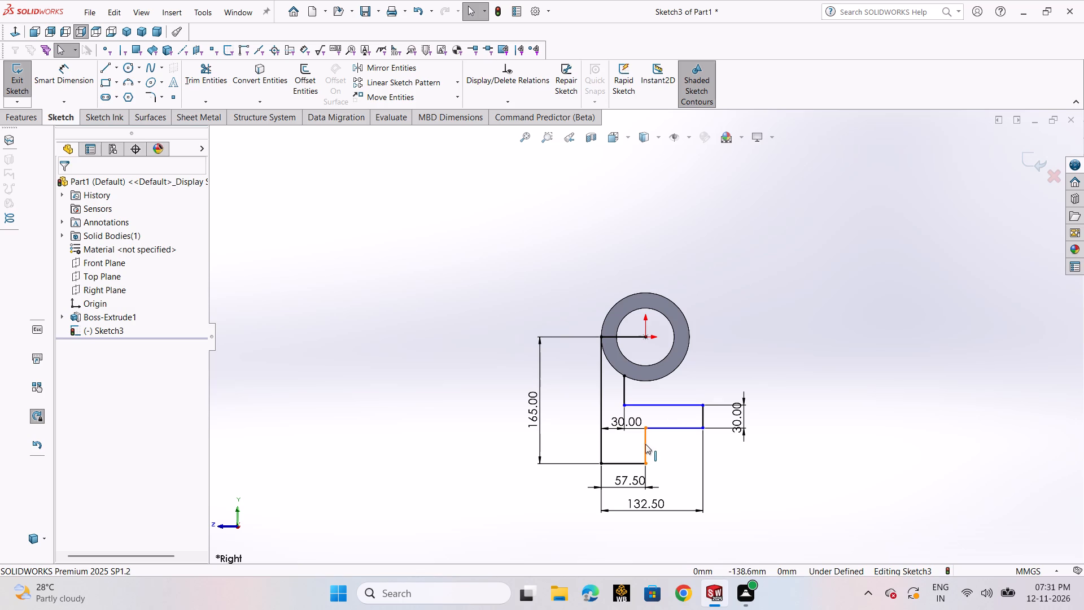
Dimension the short vertical step line beneath the horizontal arm to 6 mm.
left_click(56, 77)
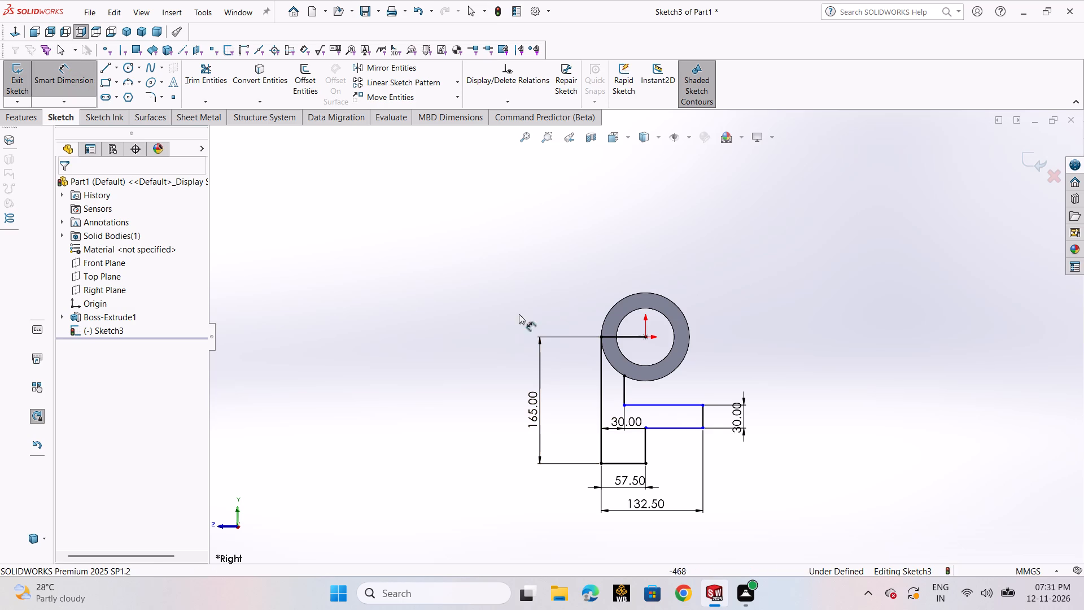
left_click(644, 450)
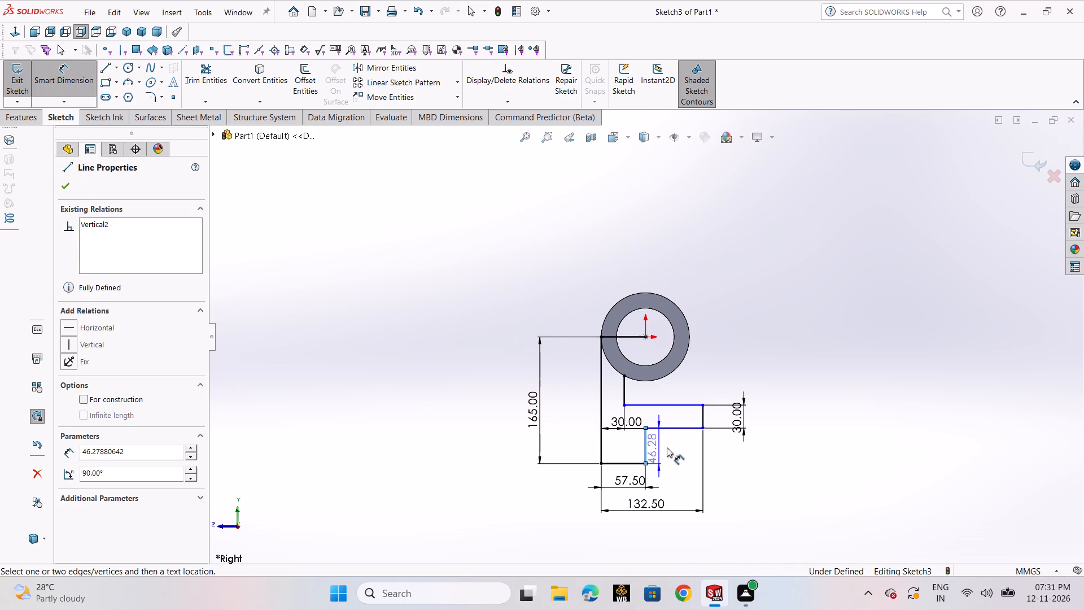
left_click(669, 447)
key("6")
key("Return")
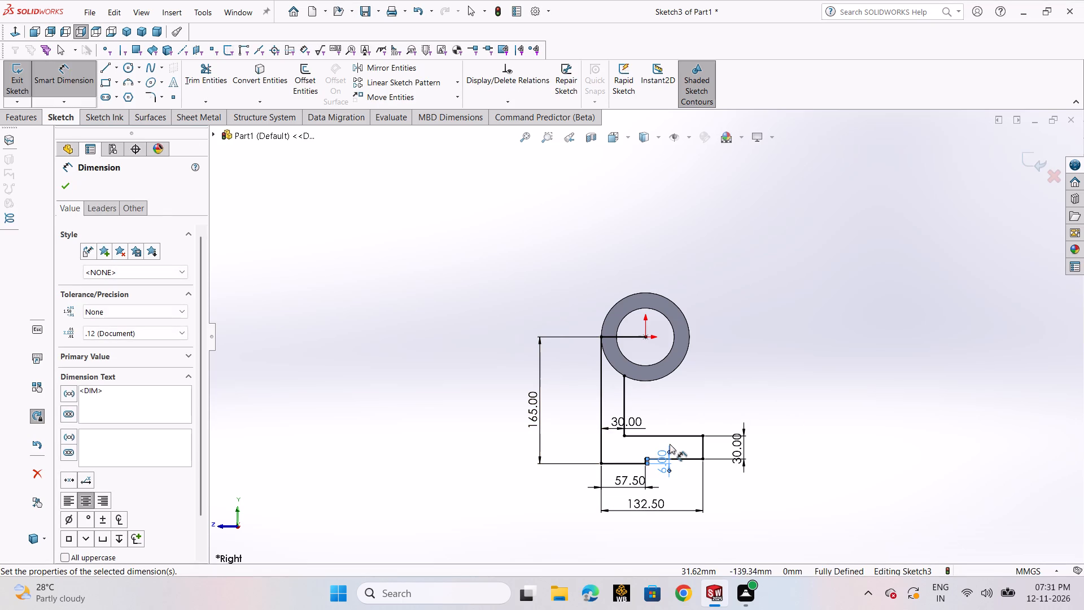
left_click(64, 187)
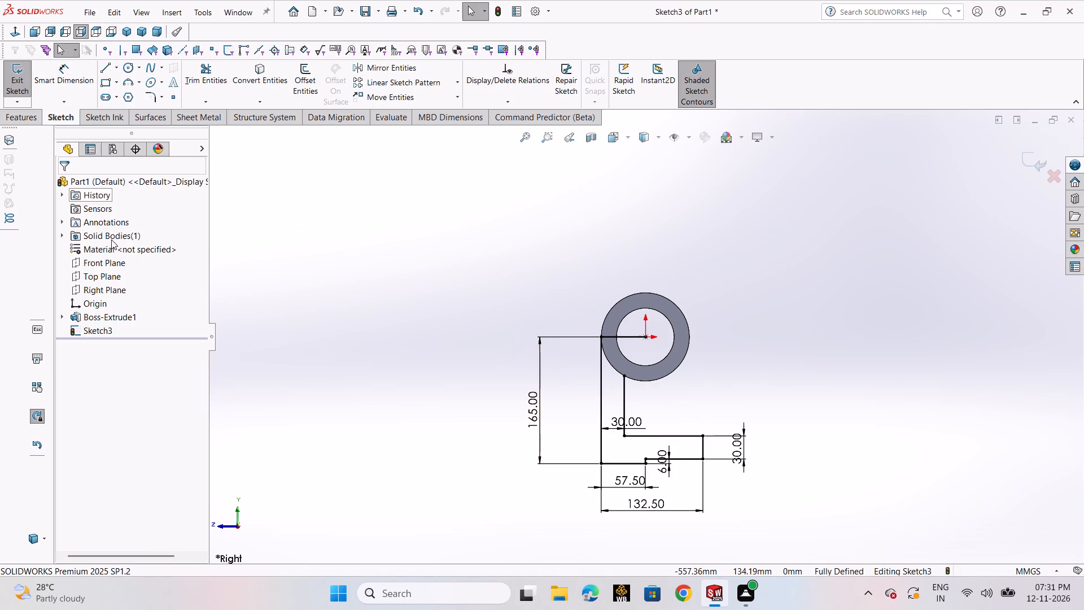
left_click(467, 428)
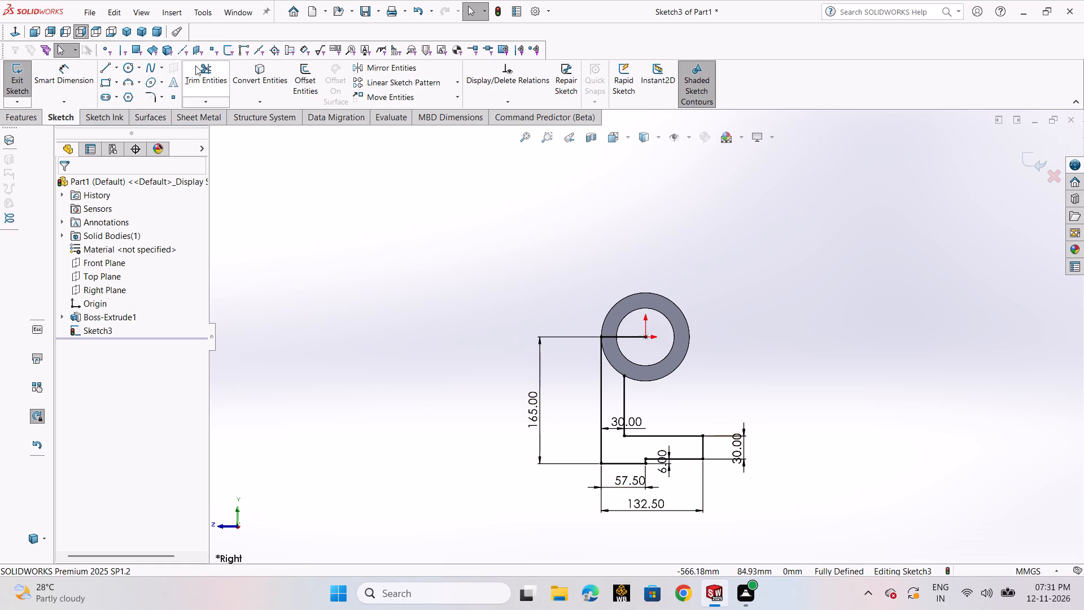
Convert the cylinder's outer circular edge into a sketch entity.
left_click(265, 81)
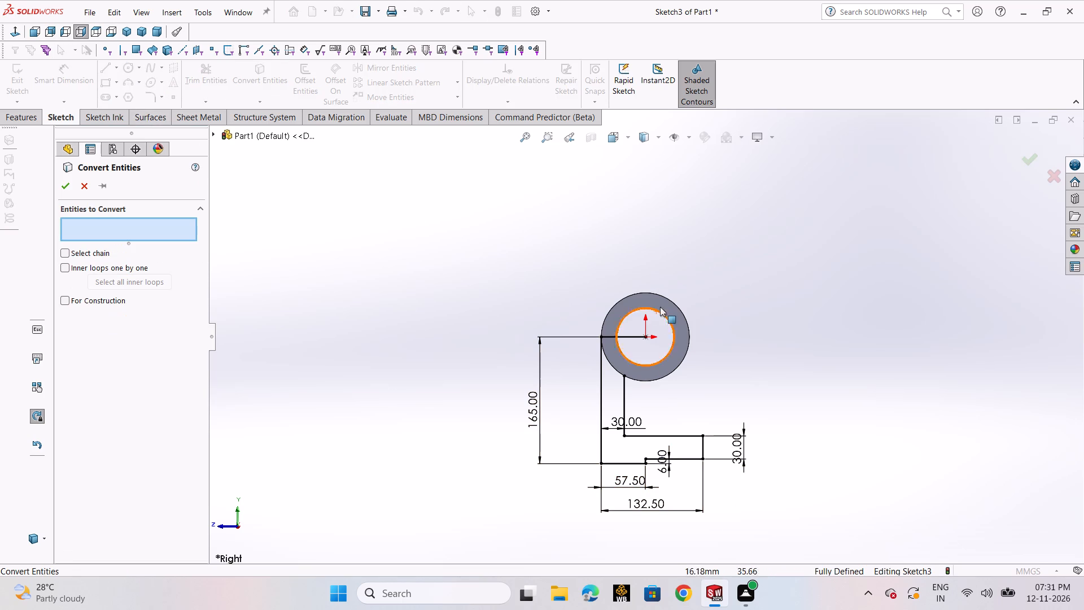
left_click(670, 301)
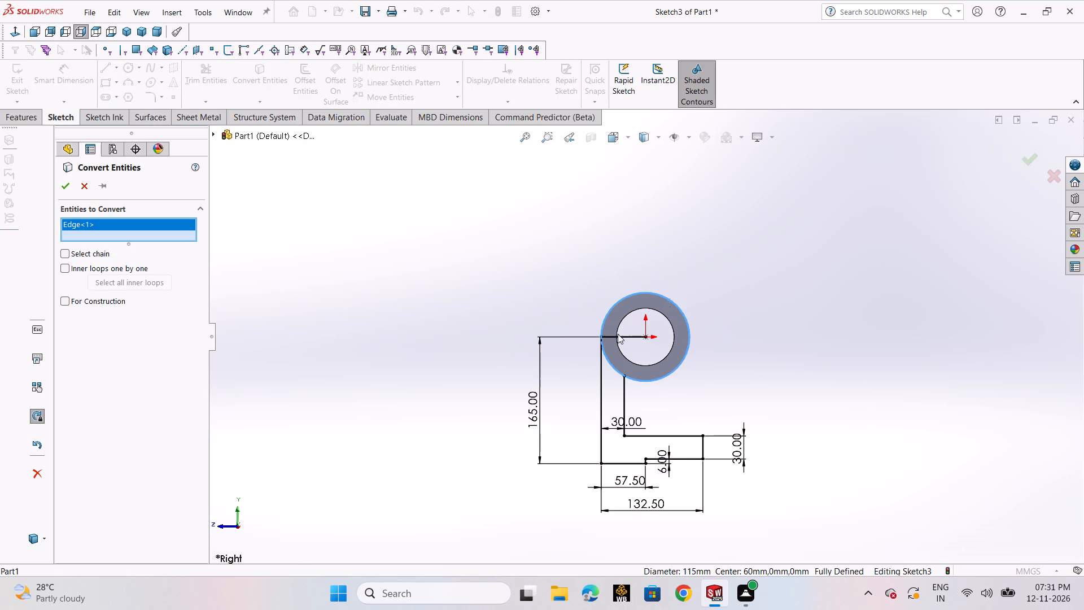
left_click(72, 188)
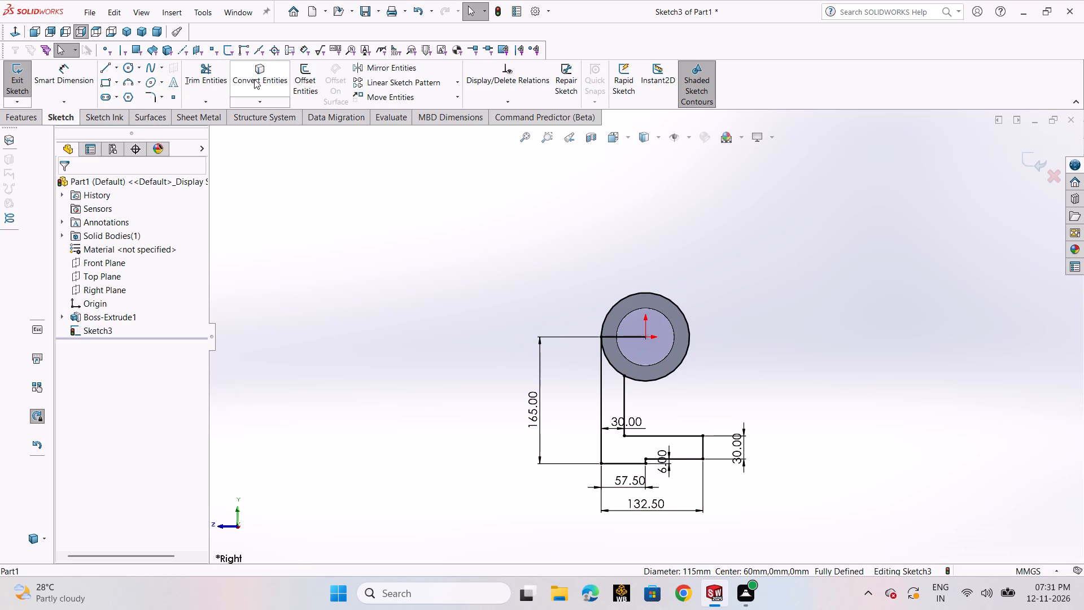
Trim the converted circle down to the arc between the two vertical support lines and exit the sketch.
left_click(212, 78)
left_click_drag(652, 245, 696, 372)
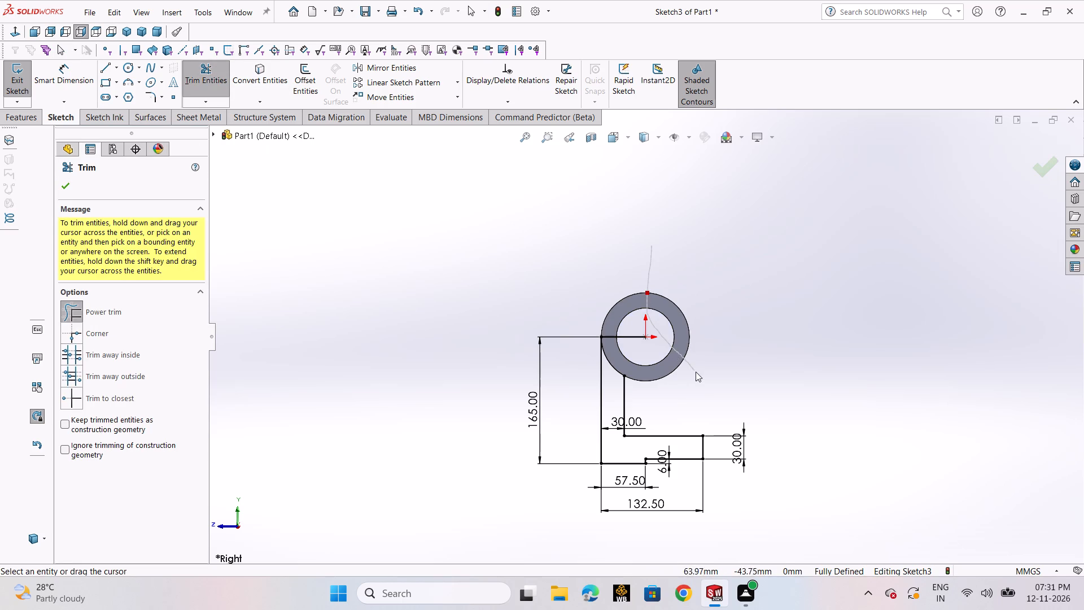
left_click_drag(696, 372, 699, 376)
left_click(67, 187)
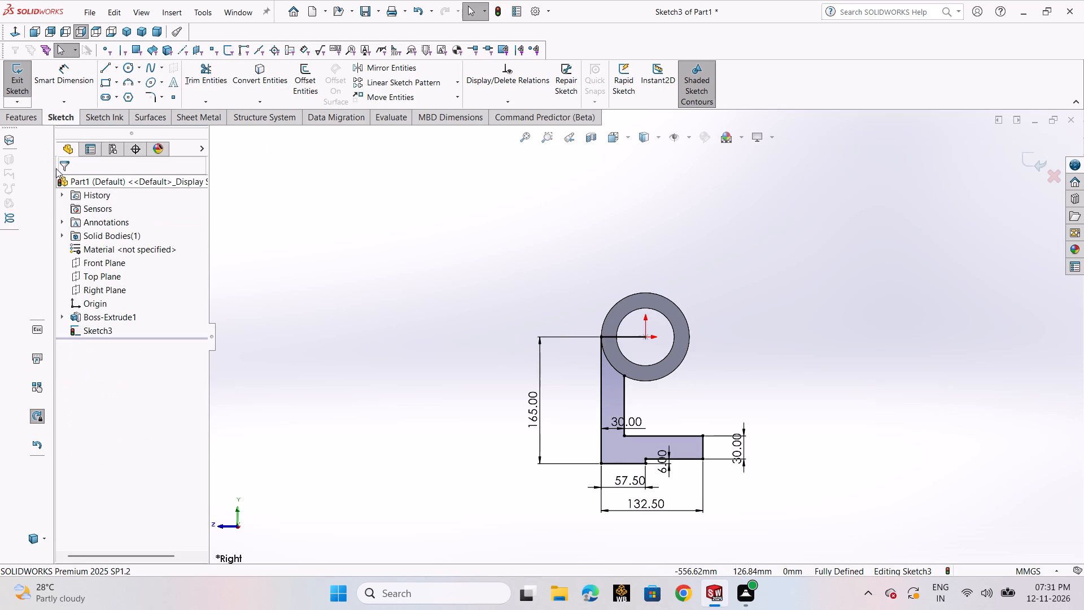
left_click(17, 73)
scroll(828, 433, "up", 1)
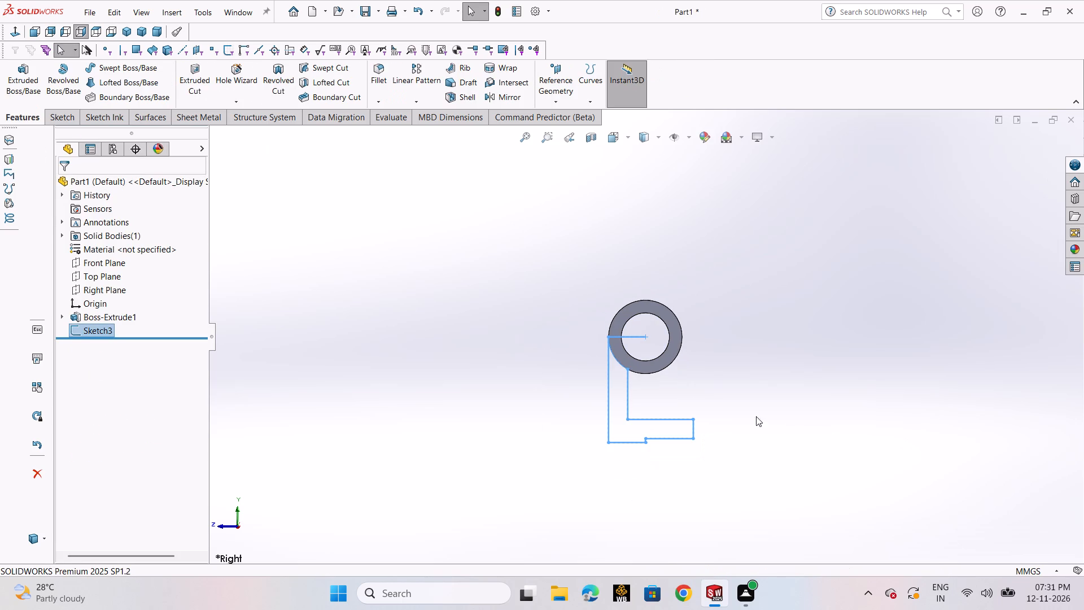
Reopen the support sketch and trim away the horizontal line running from the outer vertical line to the origin.
double_click(634, 336)
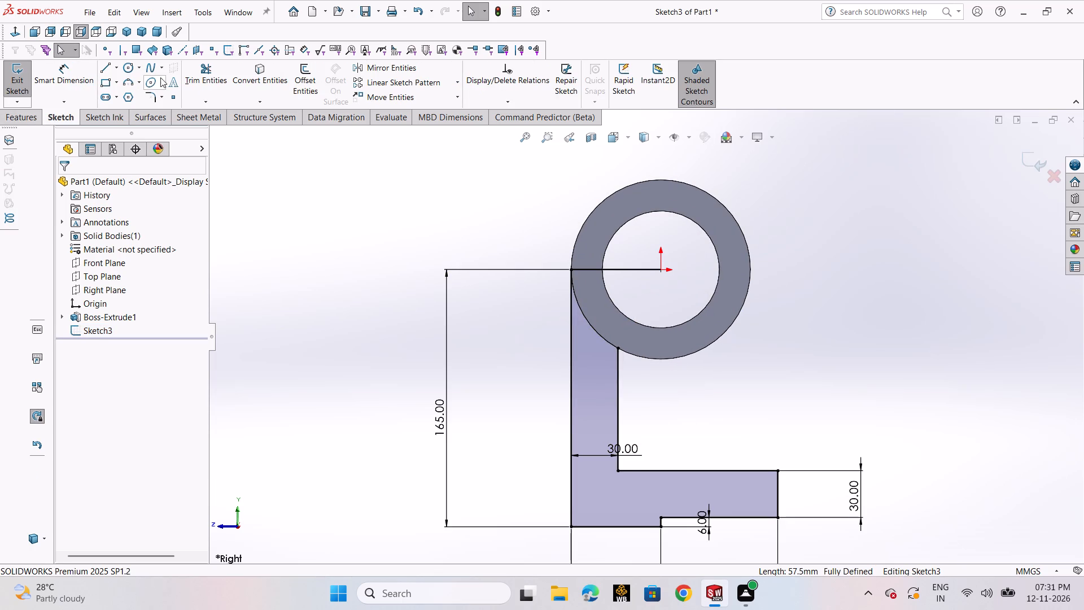
left_click(202, 68)
left_click_drag(605, 251, 624, 294)
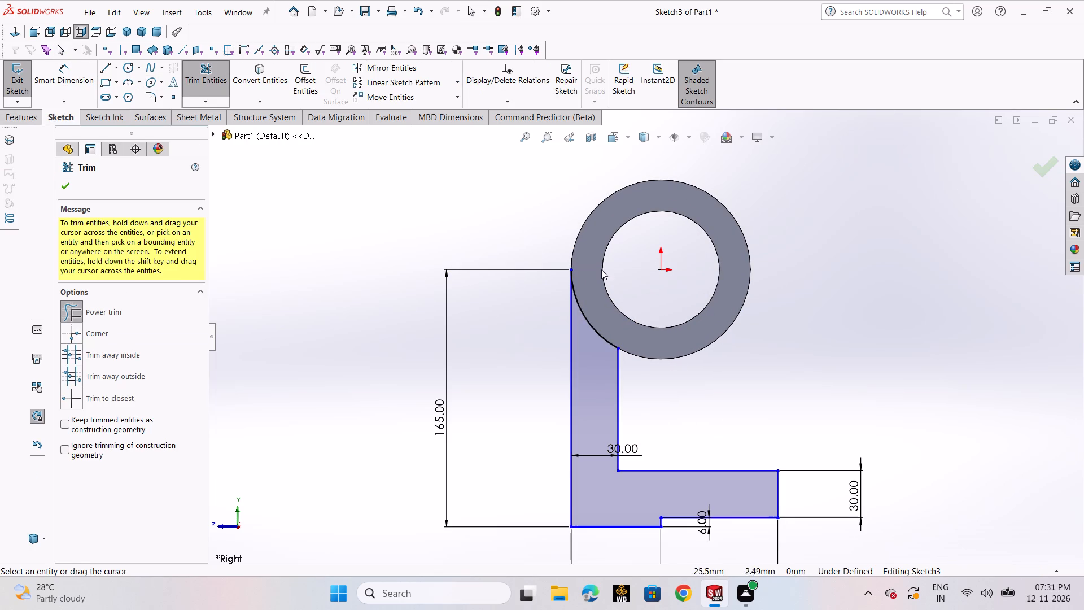
left_click(69, 189)
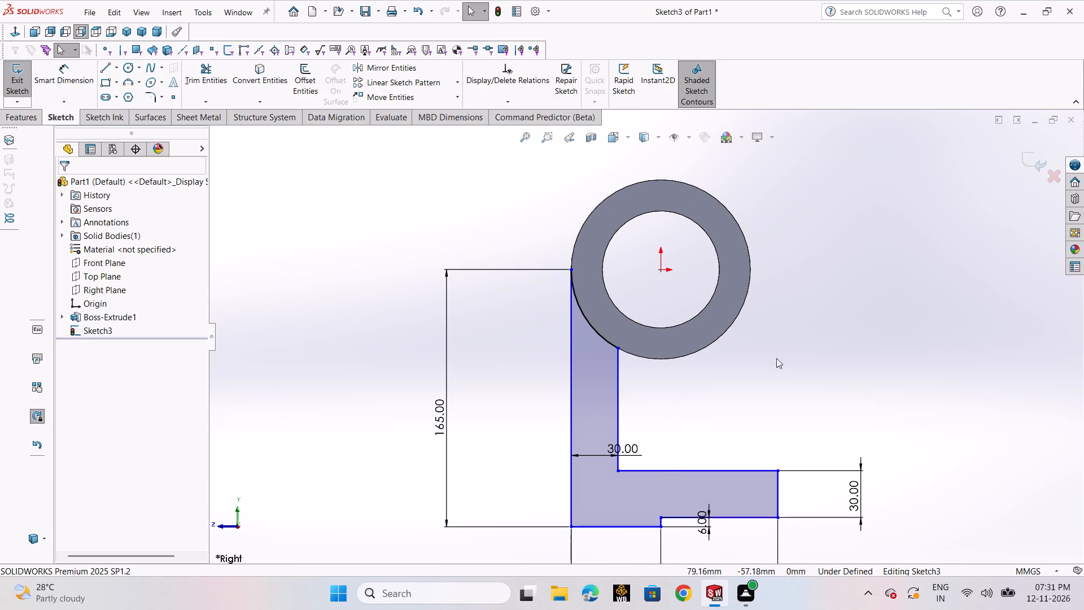
scroll(740, 354, "up", 2)
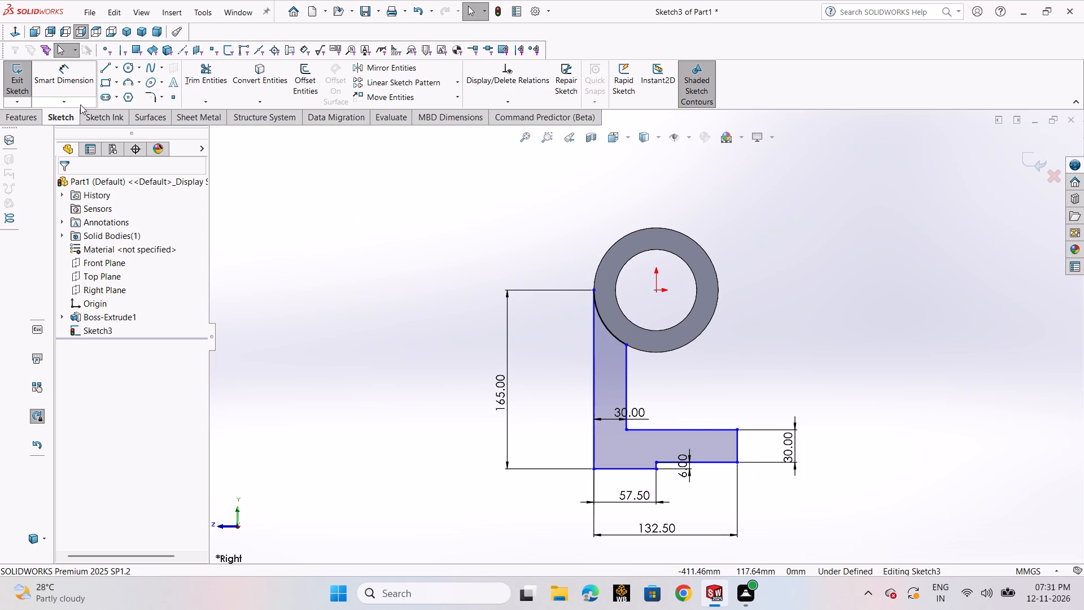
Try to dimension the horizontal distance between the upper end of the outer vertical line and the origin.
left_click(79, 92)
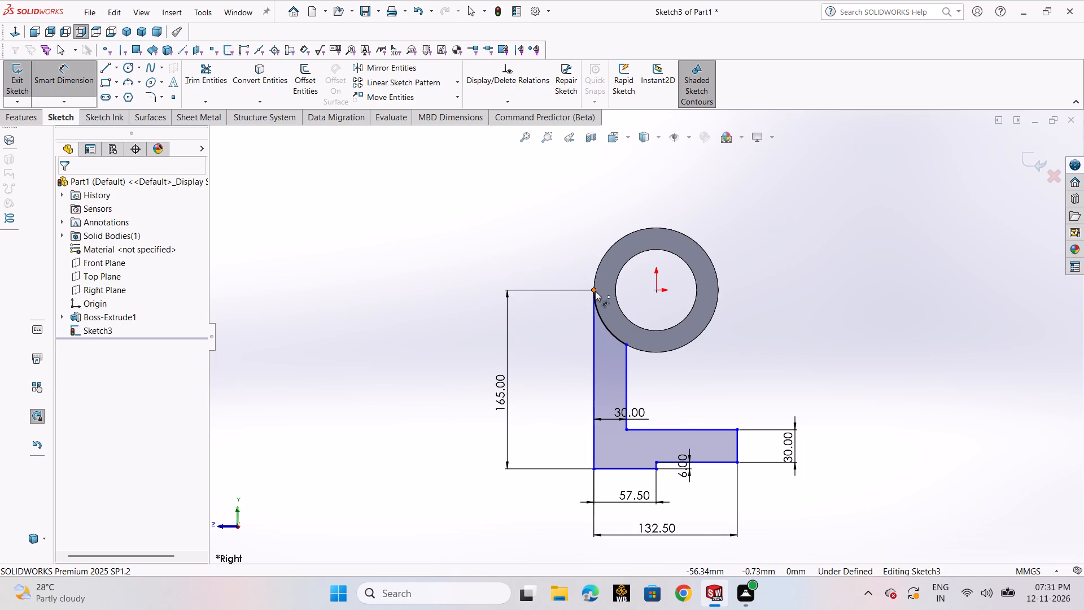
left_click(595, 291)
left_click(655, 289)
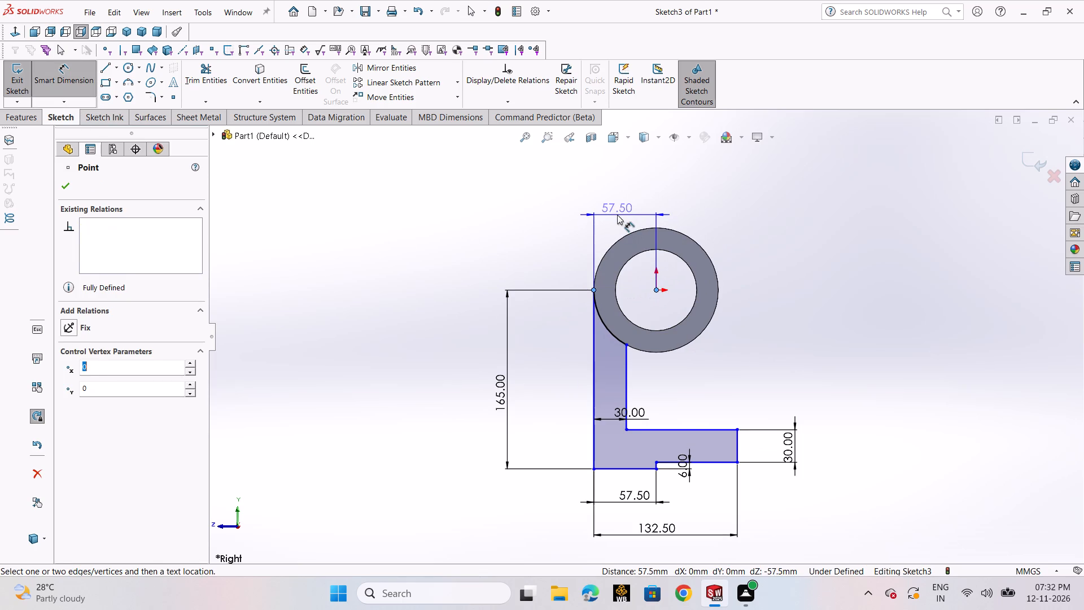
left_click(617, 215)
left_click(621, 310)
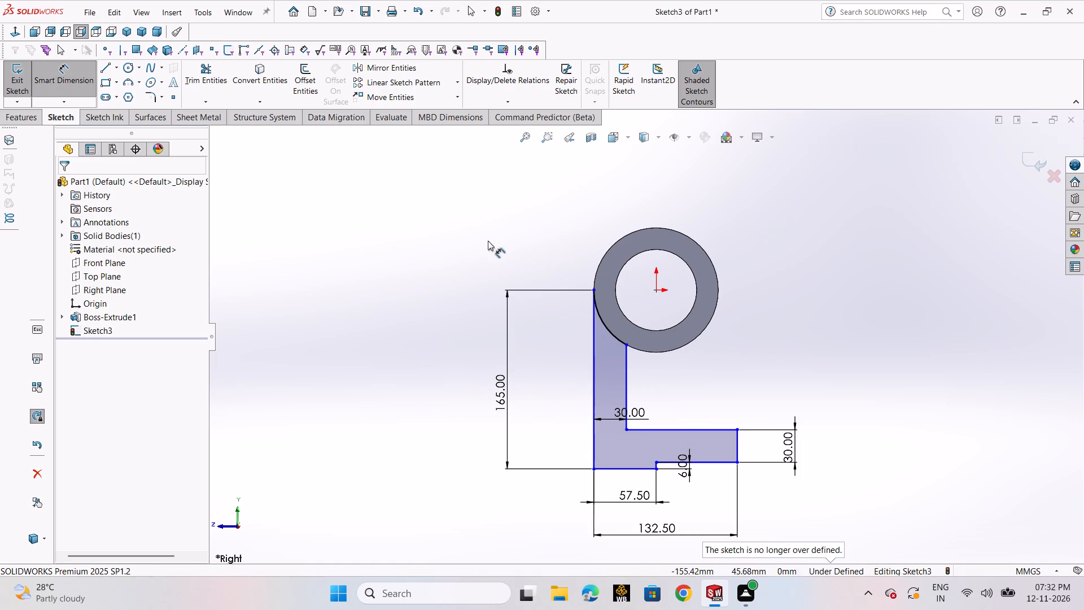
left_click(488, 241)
Add a Horizontal relation between the upper end of the outer vertical line and the origin, and exit the sketch.
left_click(479, 102)
left_click(493, 130)
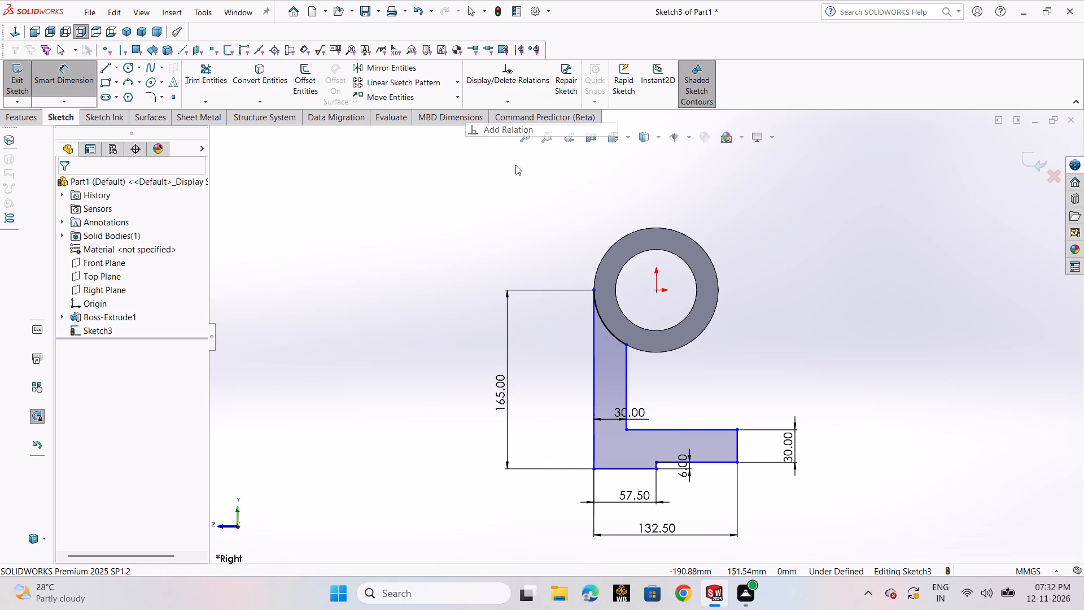
left_click(594, 290)
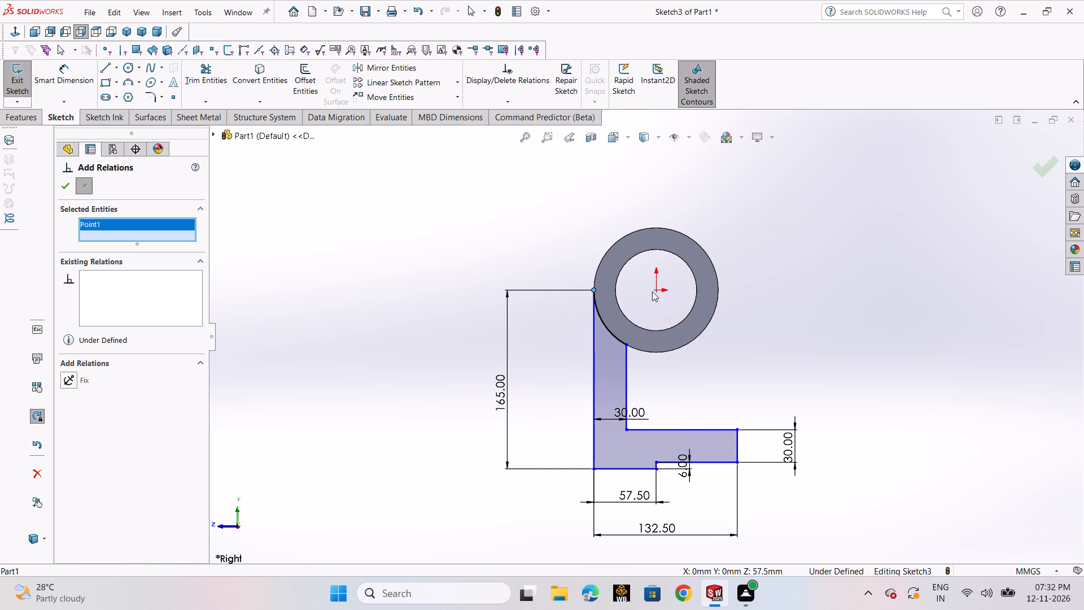
left_click(655, 291)
left_click(110, 393)
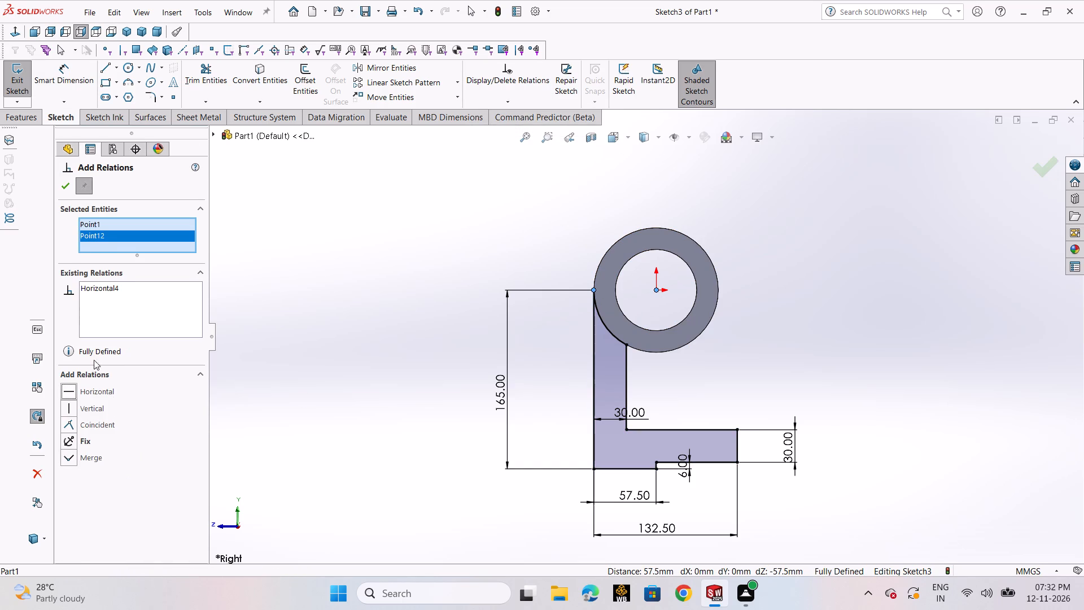
left_click(63, 185)
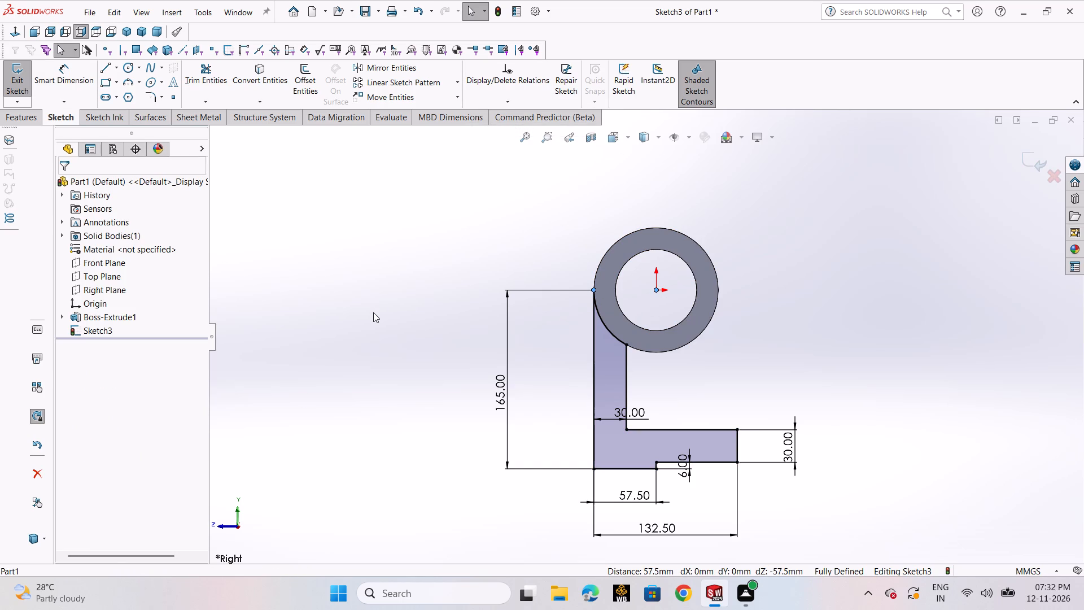
left_click(373, 312)
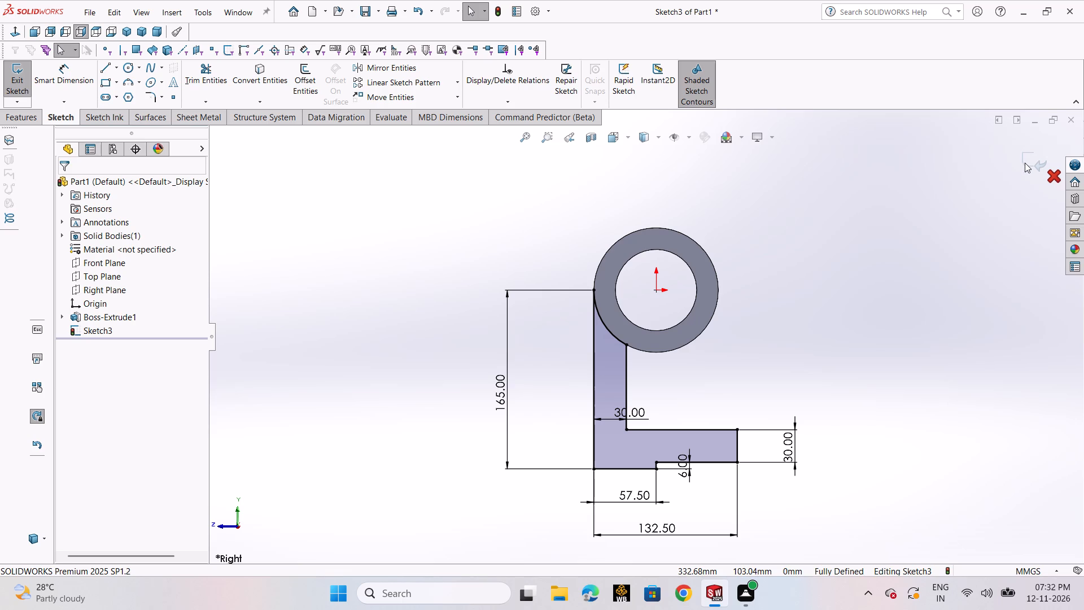
left_click(1025, 163)
Extrude the L-shaped support sketch 110 mm with the Mid Plane end condition, merged with the cylinder.
scroll(749, 391, "up", 2)
middle_click_drag(751, 379, 713, 441)
scroll(709, 439, "up", 1)
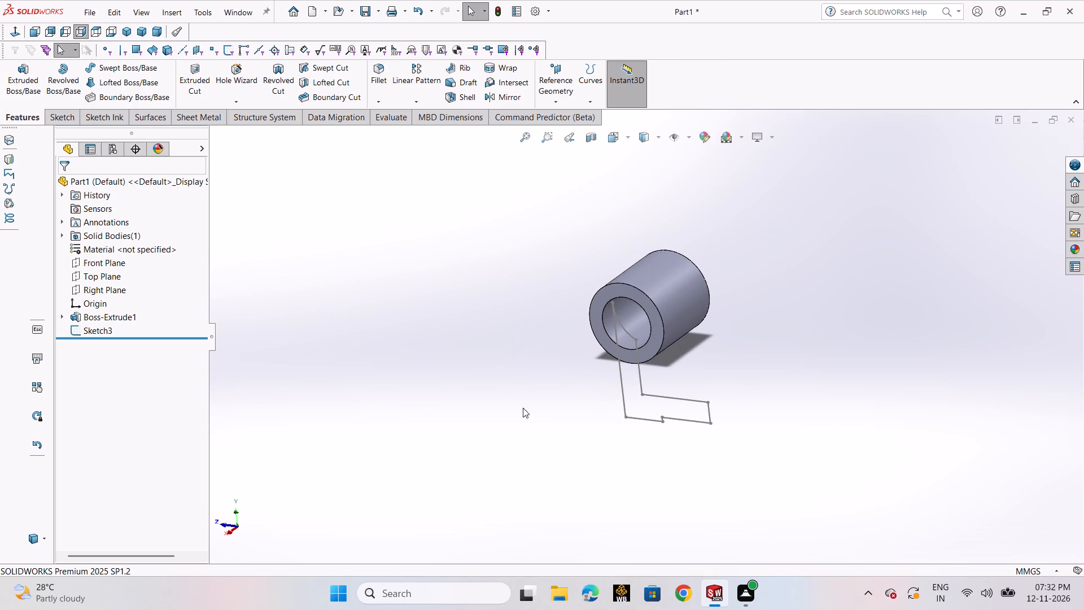
left_click(28, 84)
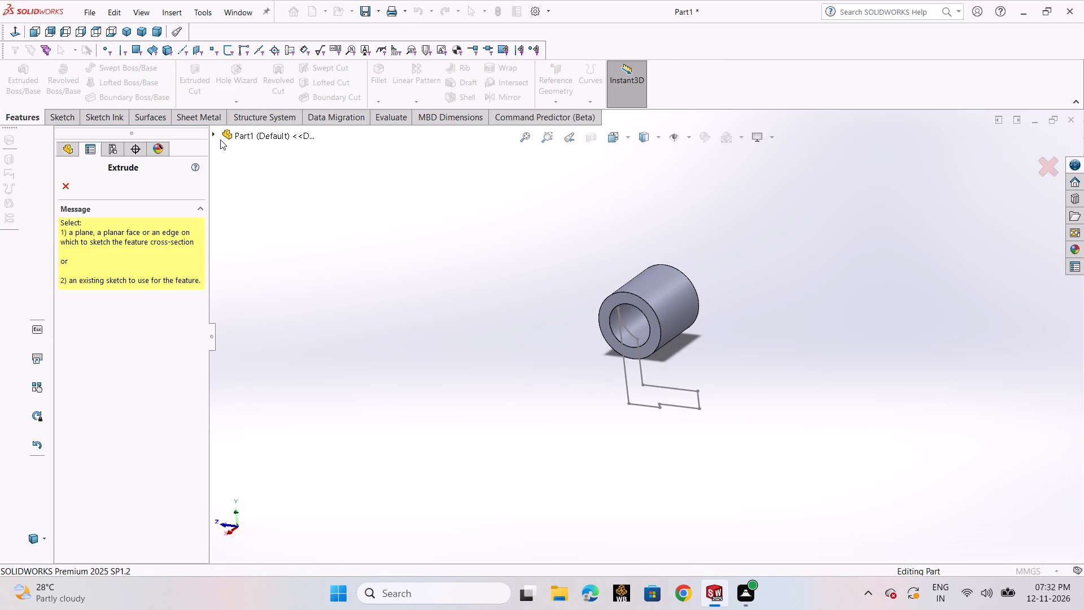
left_click(210, 130)
left_click(261, 282)
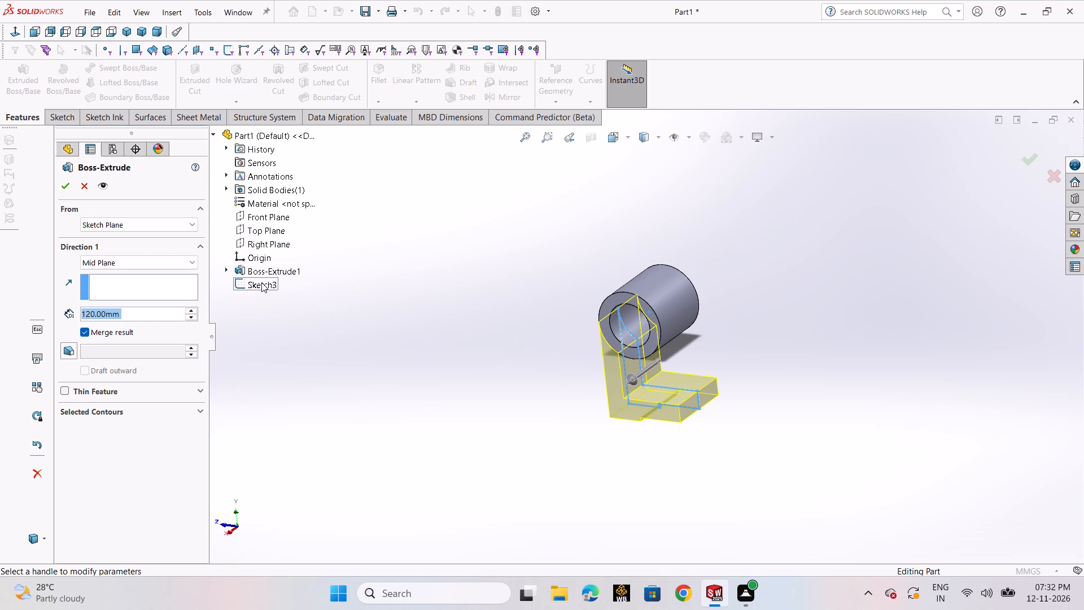
type("1110")
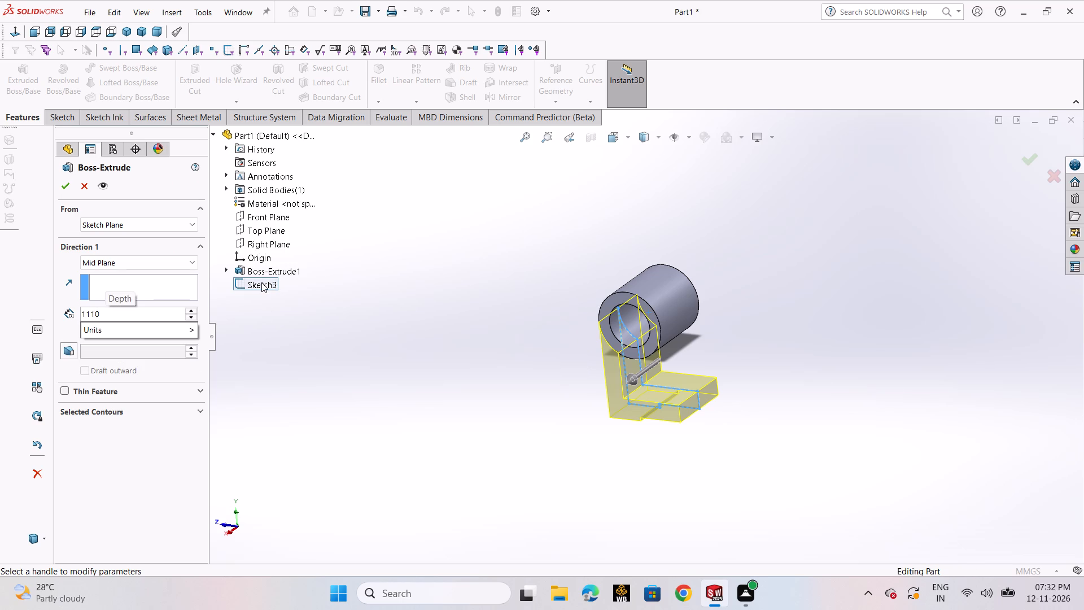
key("BackSpace")
key("BackSpace")
key("0")
key("Return")
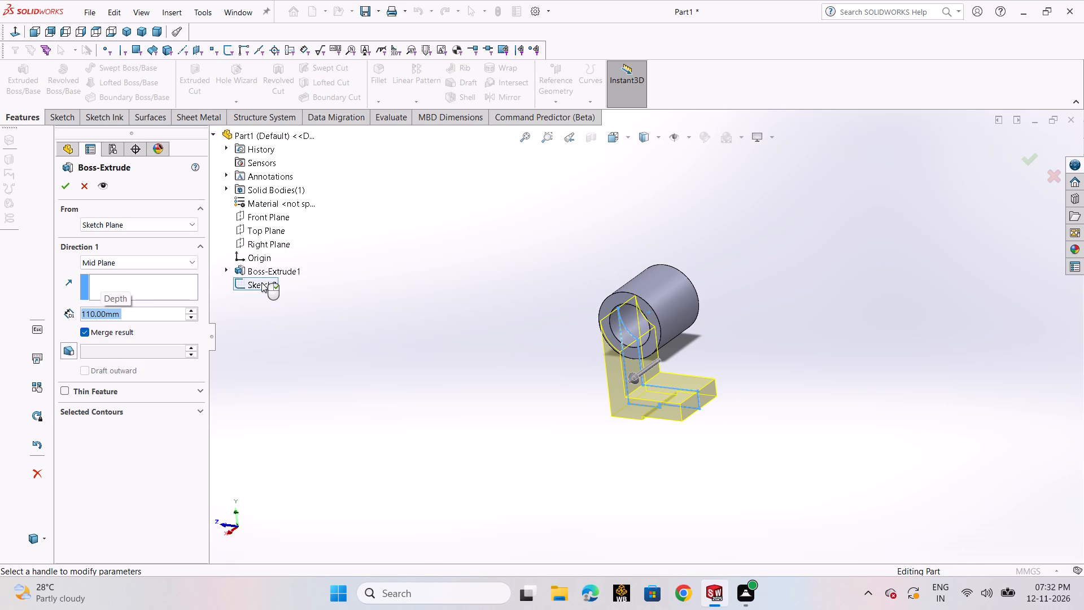
left_click(58, 184)
left_click(702, 303)
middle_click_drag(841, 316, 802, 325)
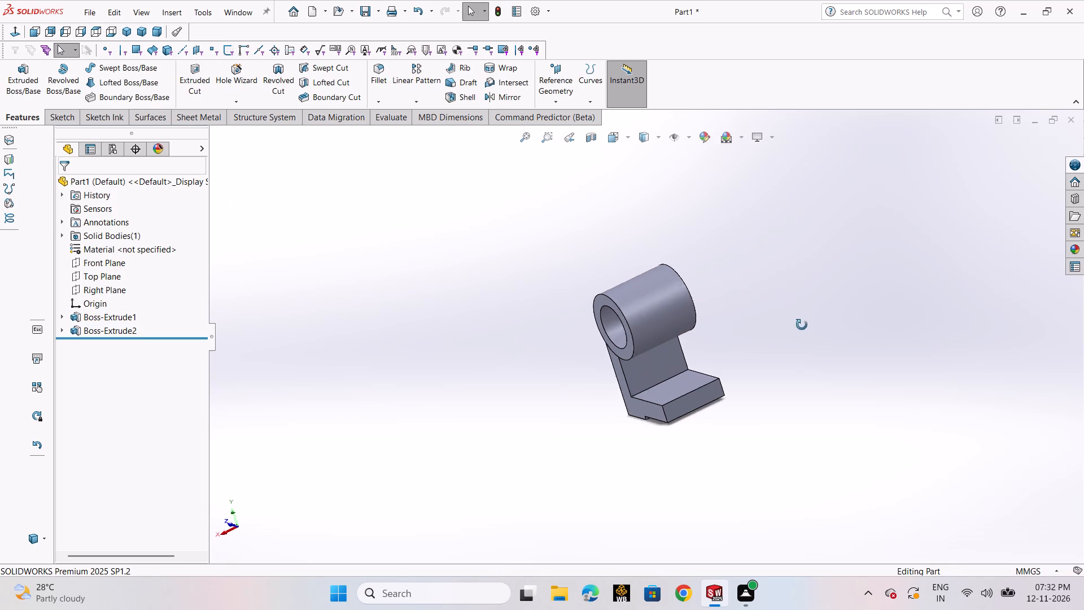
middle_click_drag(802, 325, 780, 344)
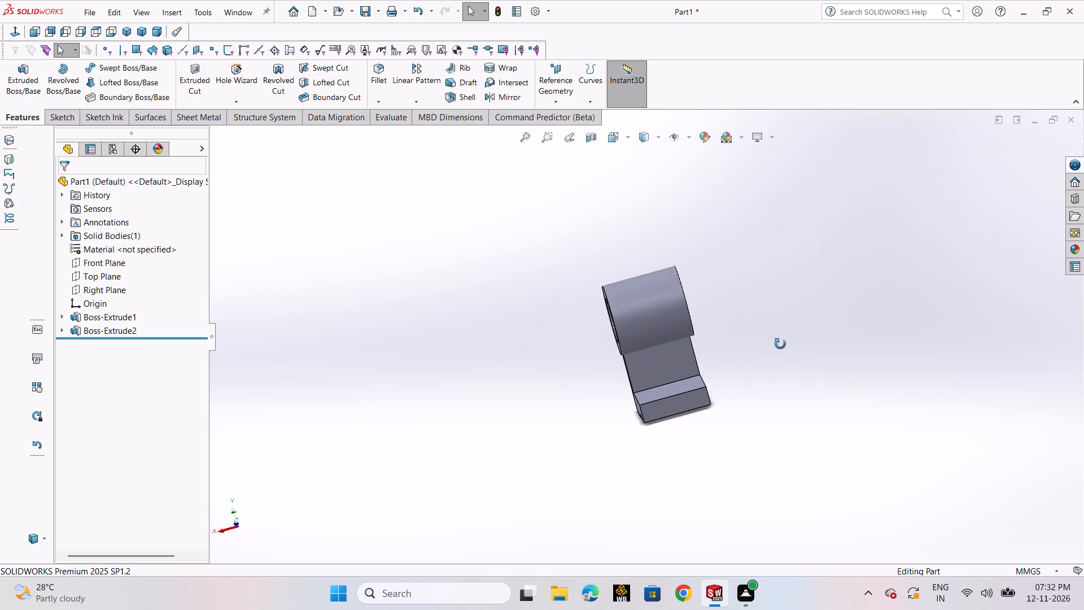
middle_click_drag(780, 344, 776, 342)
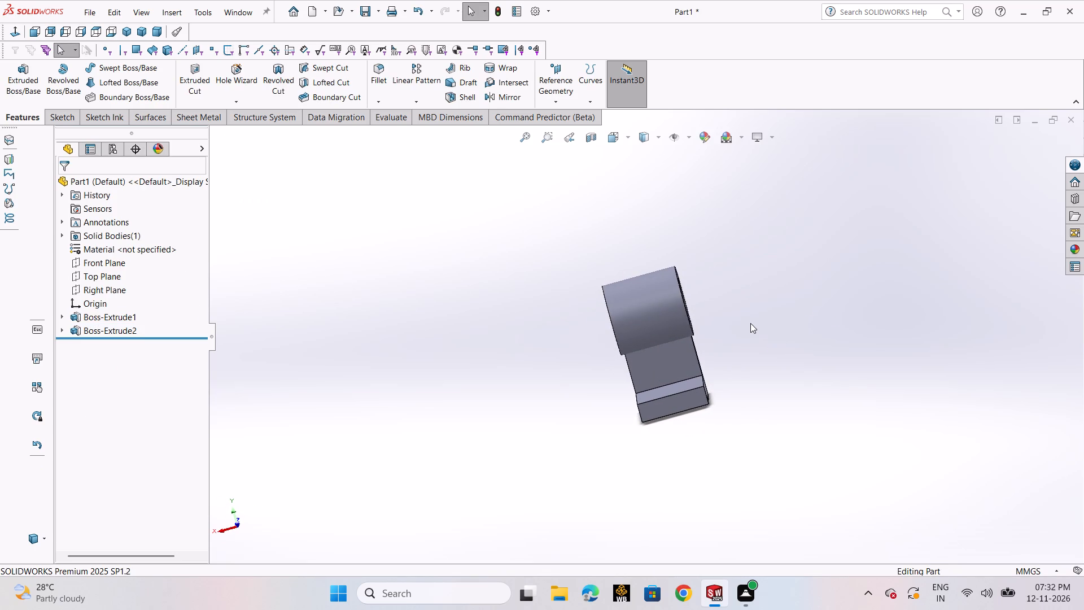
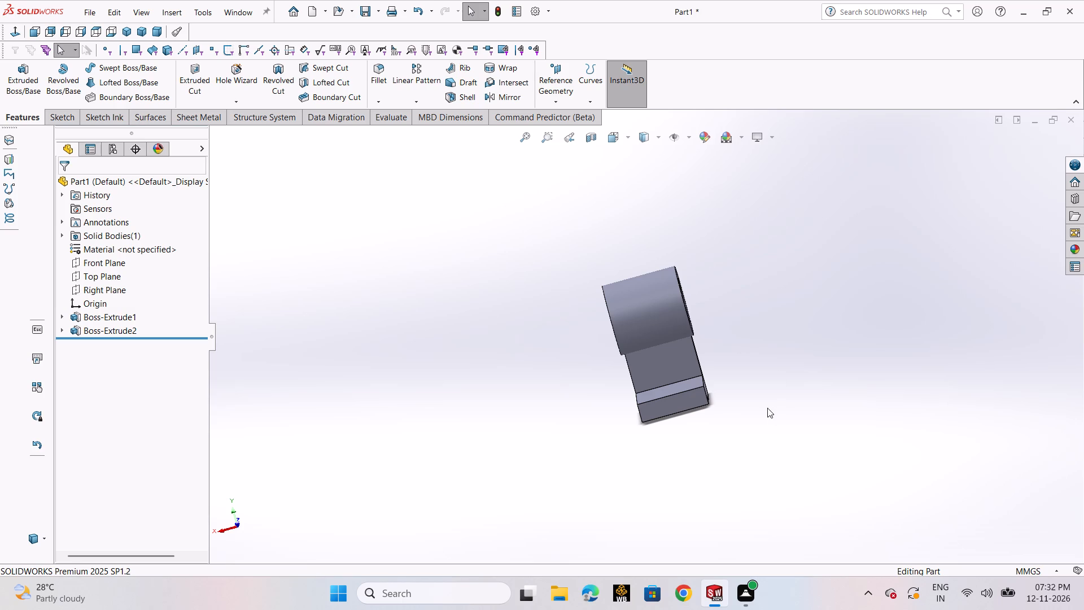
Start a sketch on the Right Plane and draw two concentric circles, about 48 mm and 104 mm in diameter, outside the support's vertical wall.
middle_click_drag(751, 393, 846, 315)
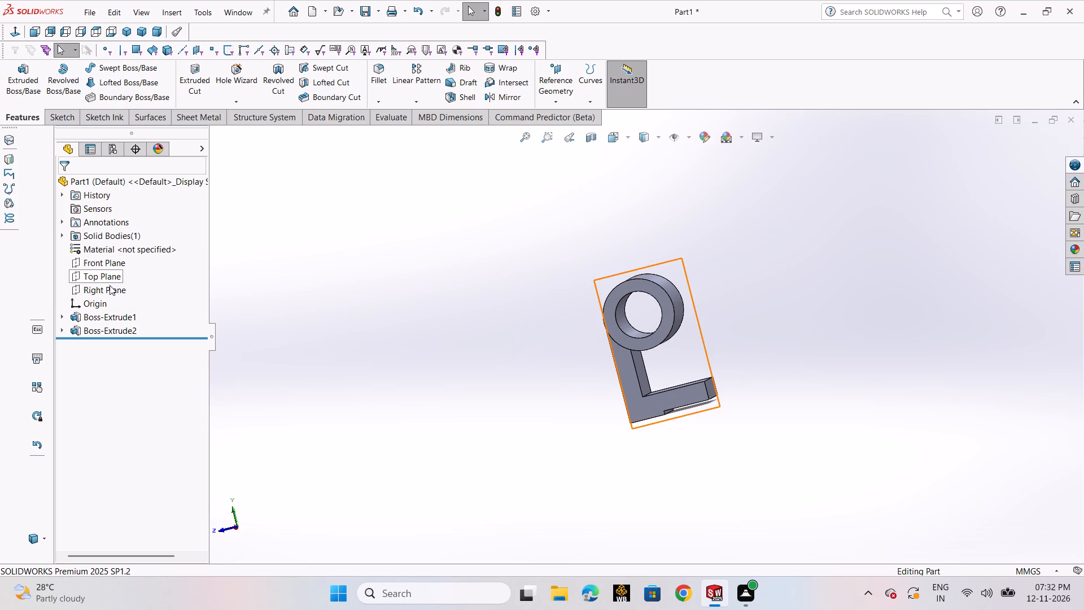
left_click(110, 285)
left_click(120, 269)
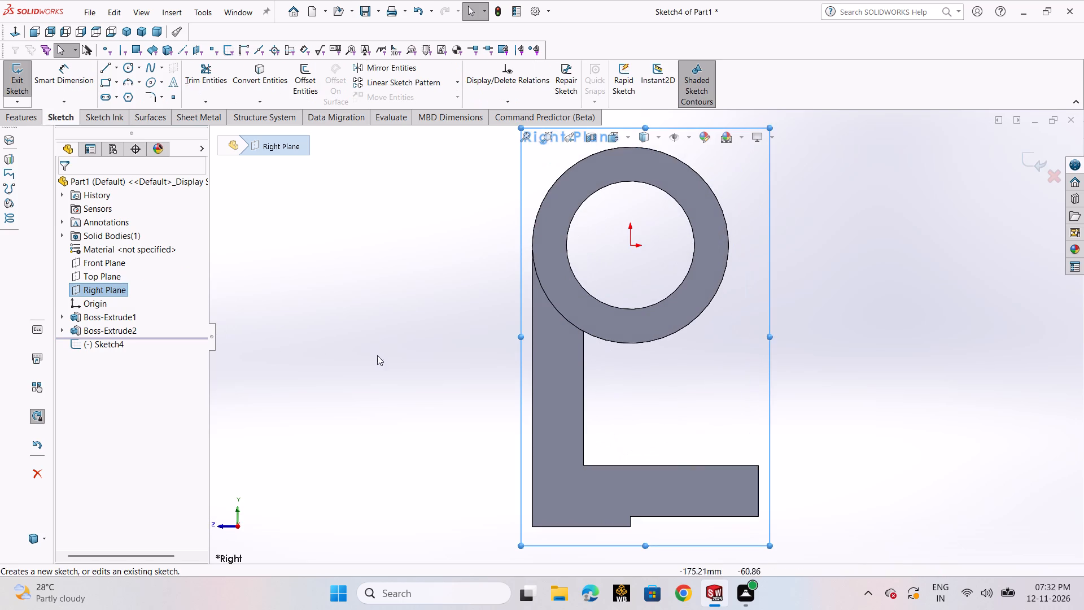
scroll(423, 356, "up", 2)
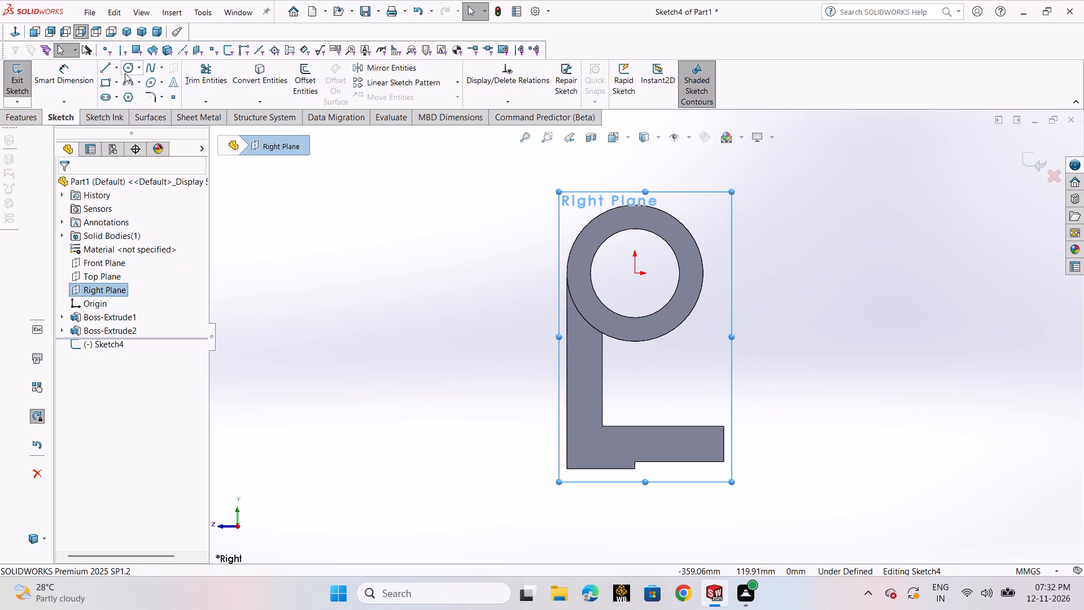
left_click(126, 69)
left_click(129, 82)
left_click(454, 353)
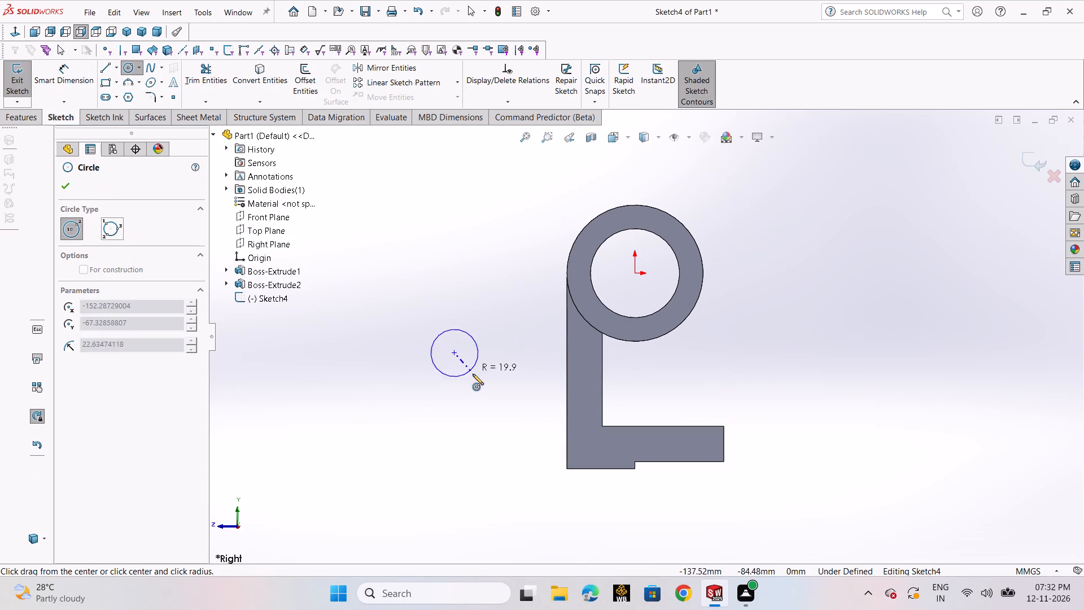
left_click(473, 375)
left_click(457, 352)
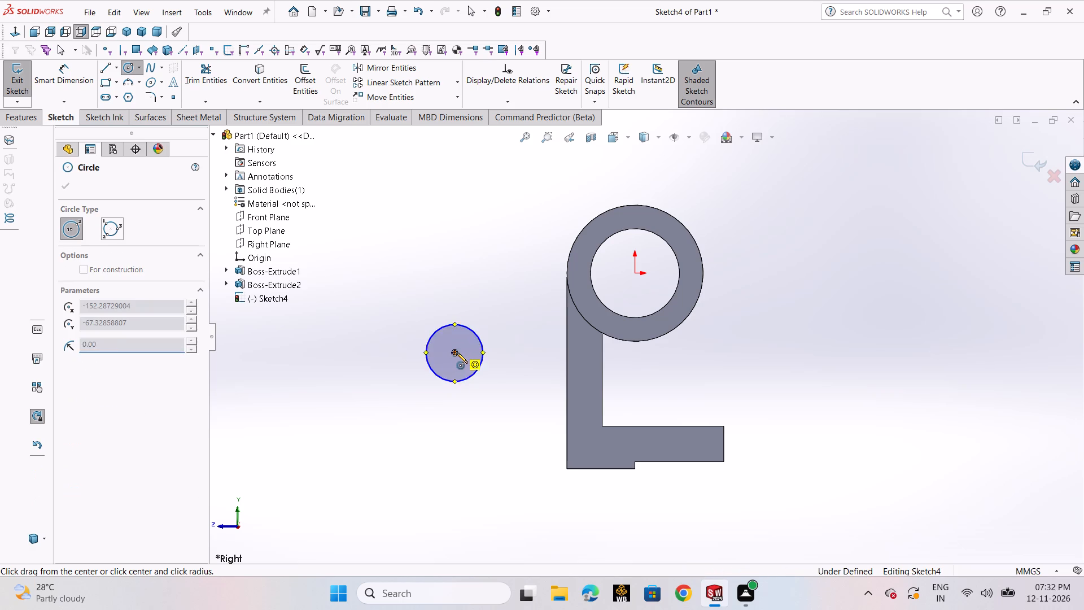
left_click(499, 396)
Dimension the circles' common centre 75 mm above the support's bottom edge and 110 mm horizontally from the origin.
left_click(64, 83)
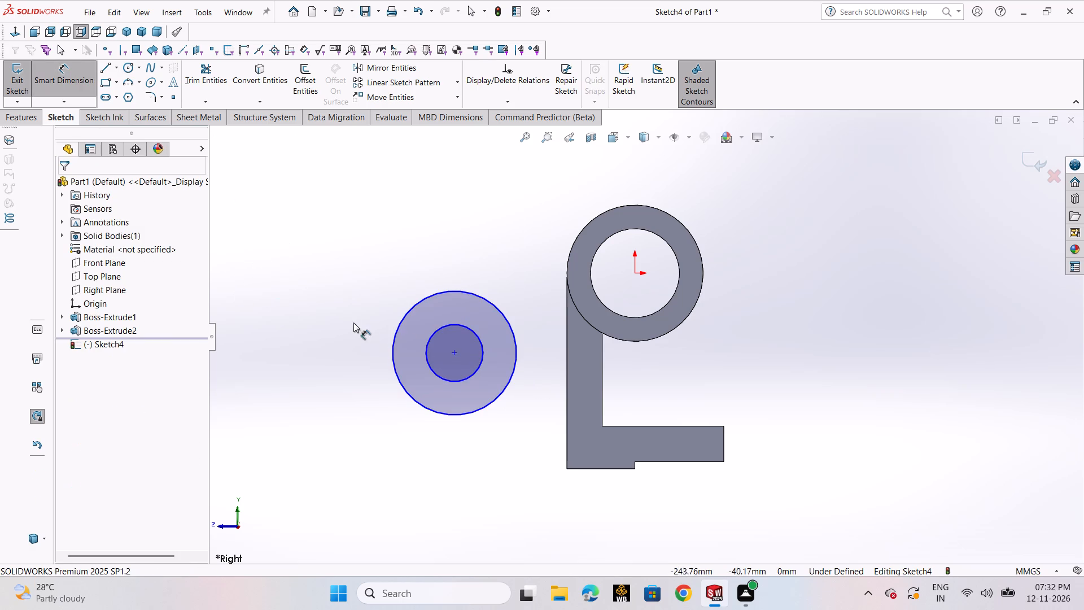
left_click(453, 354)
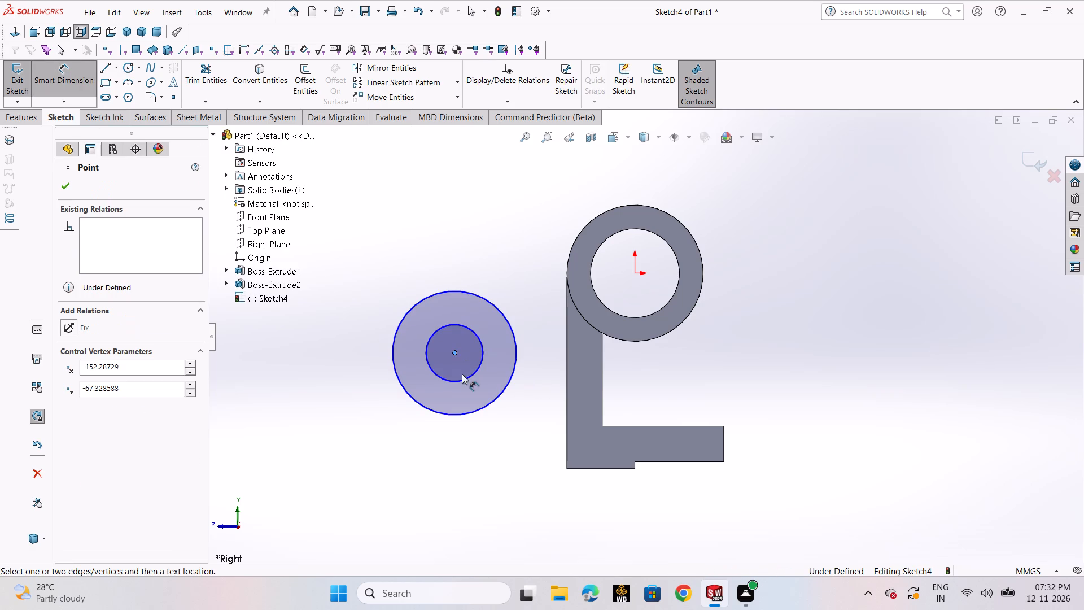
left_click(575, 468)
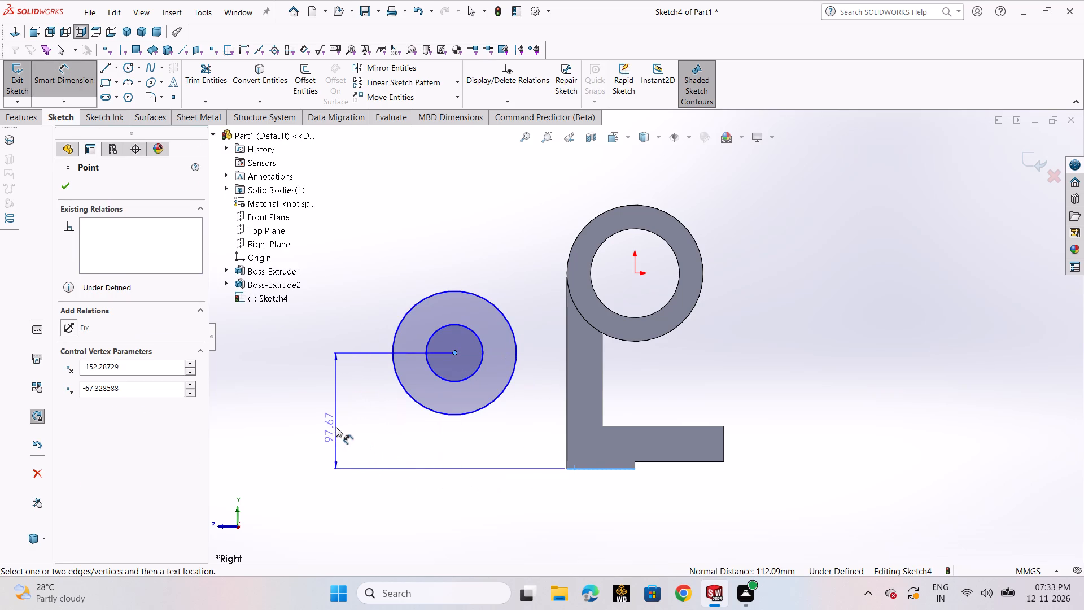
left_click(336, 427)
type("75")
key("Return")
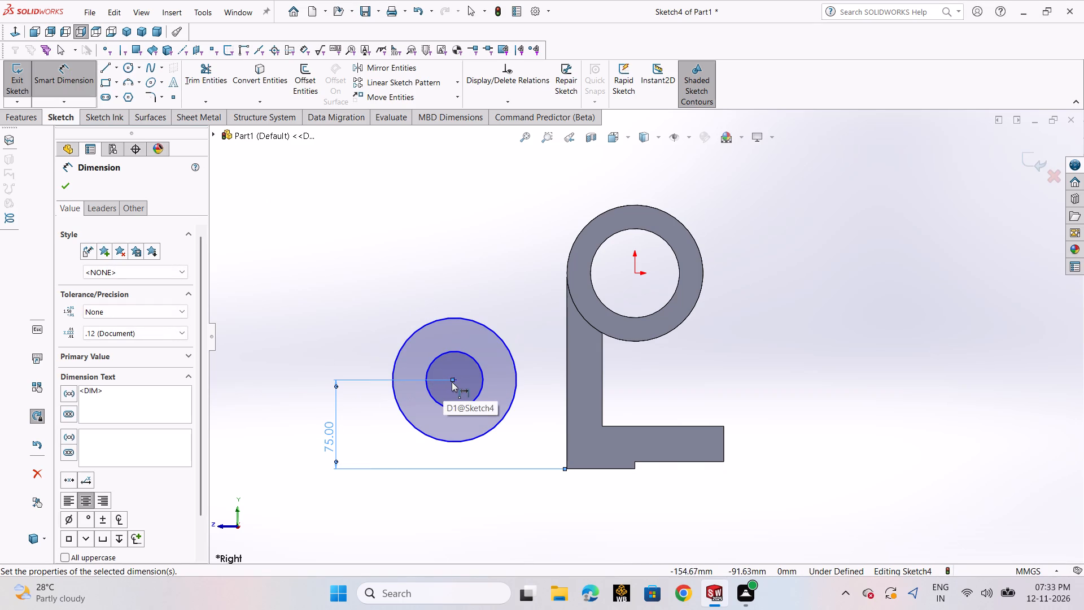
left_click(637, 274)
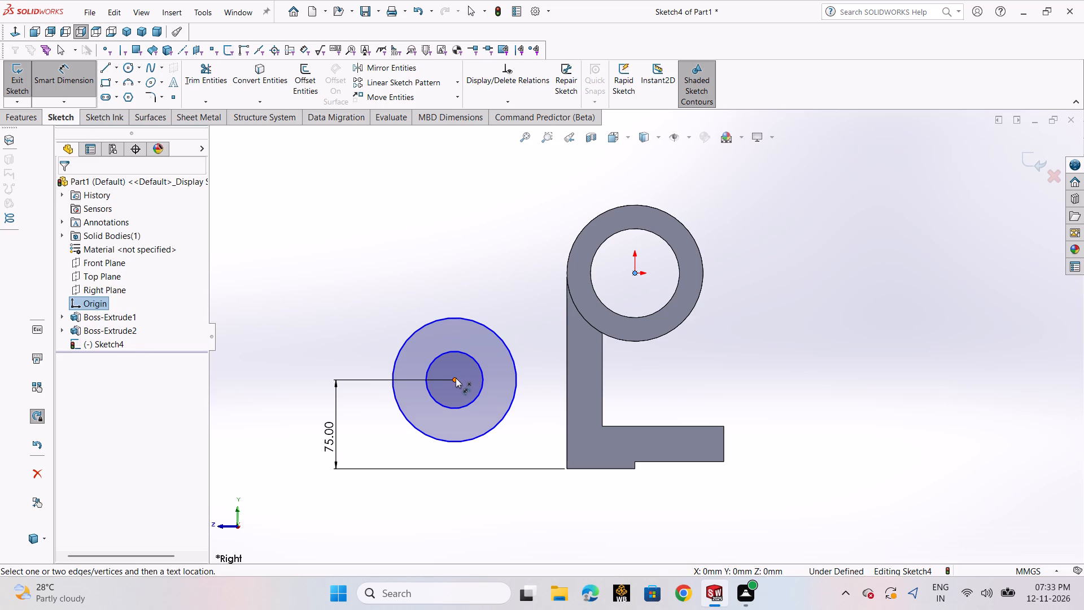
left_click(456, 378)
left_click(488, 242)
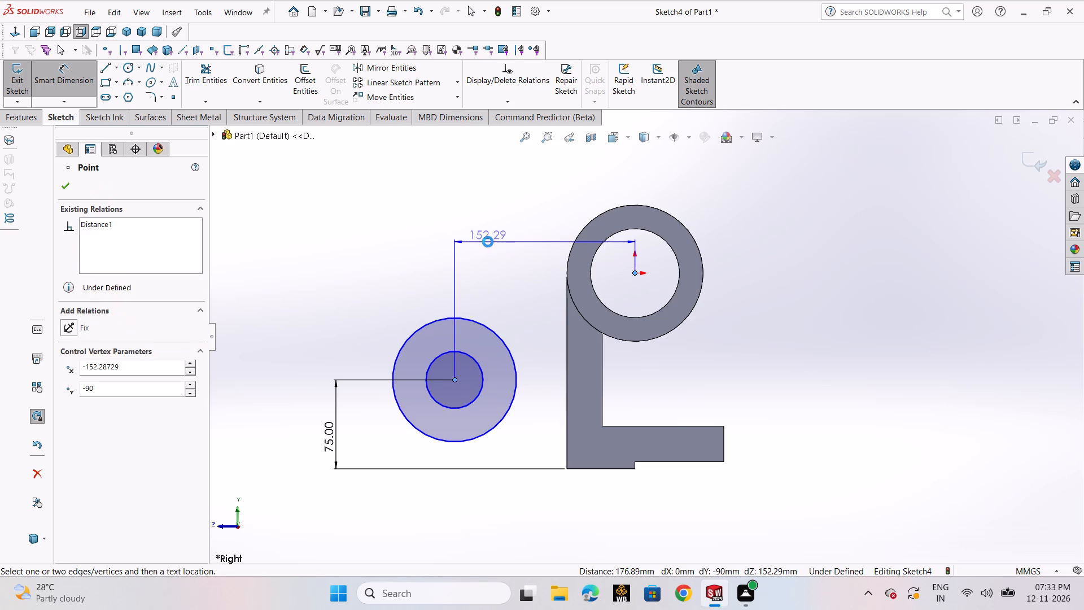
type("110")
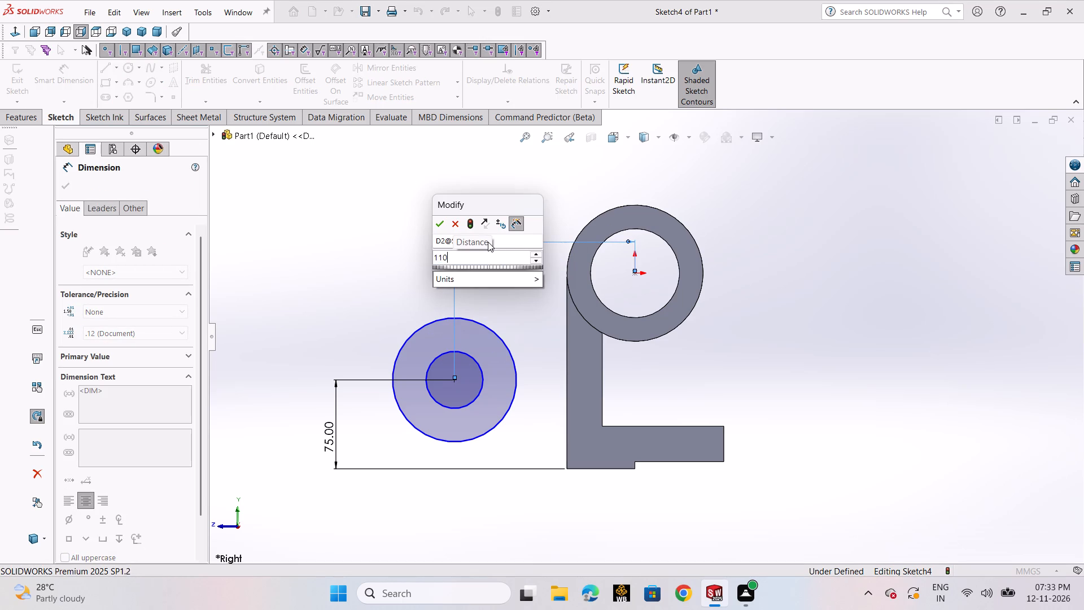
key("Return")
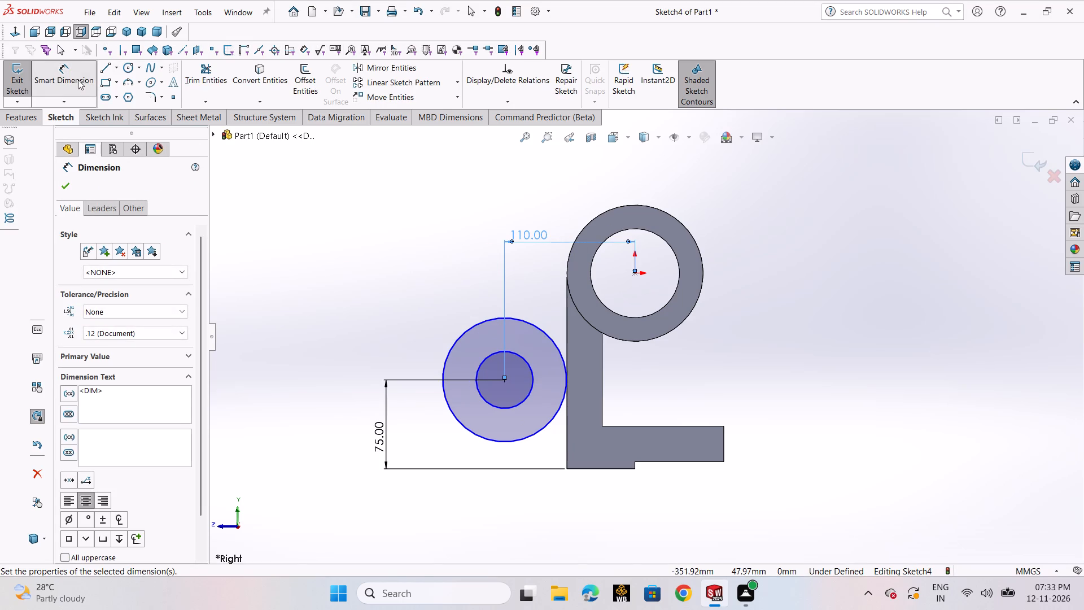
Dimension the larger circle's diameter to 45 mm and the other circle's diameter to 75 mm.
left_click(451, 412)
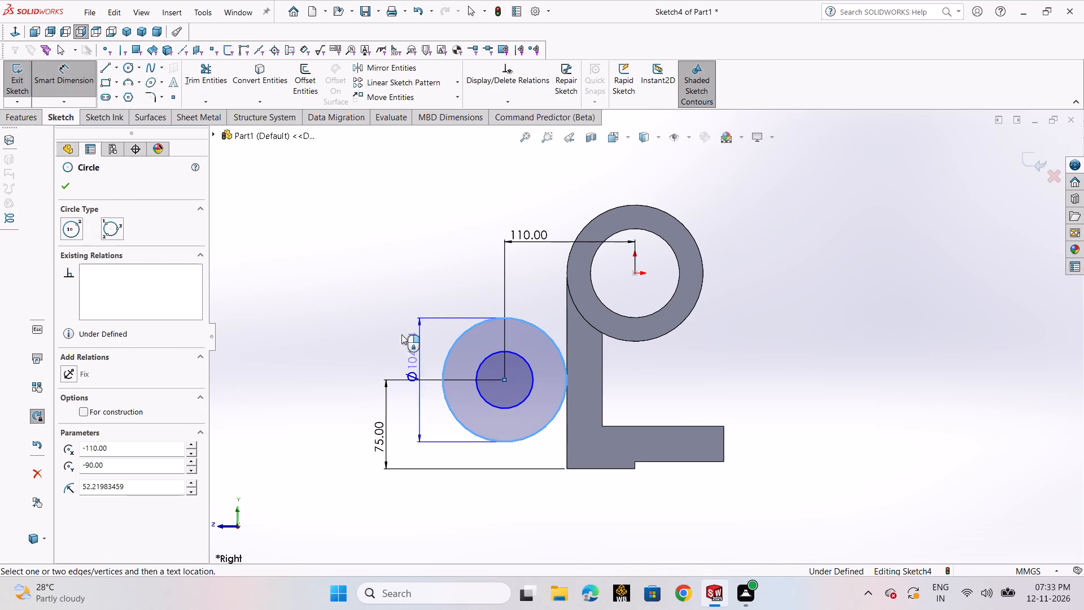
left_click(374, 287)
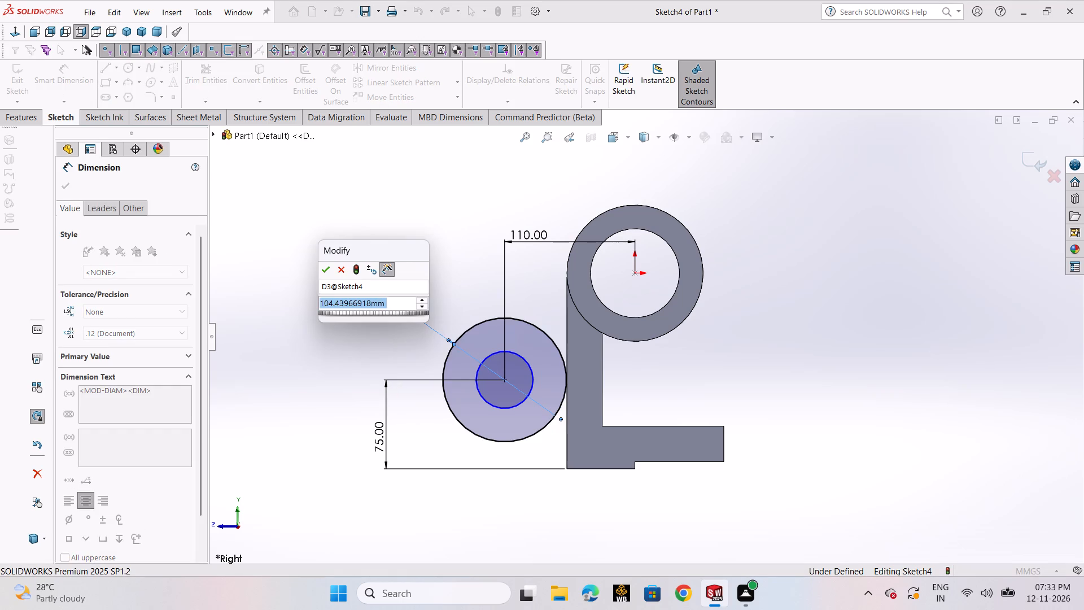
type("45")
key("Return")
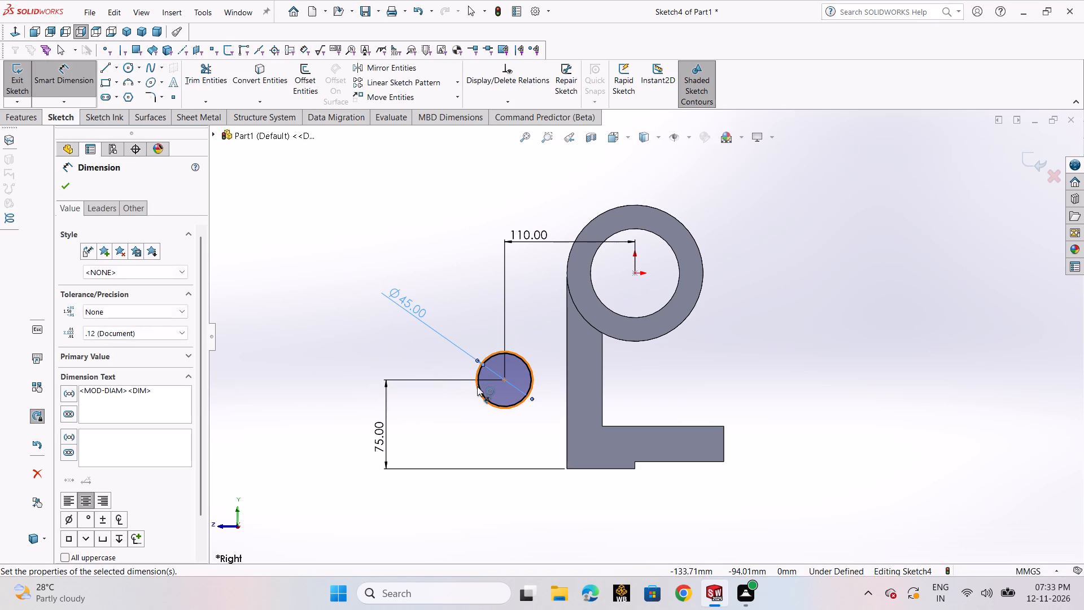
scroll(487, 392, "down", 4)
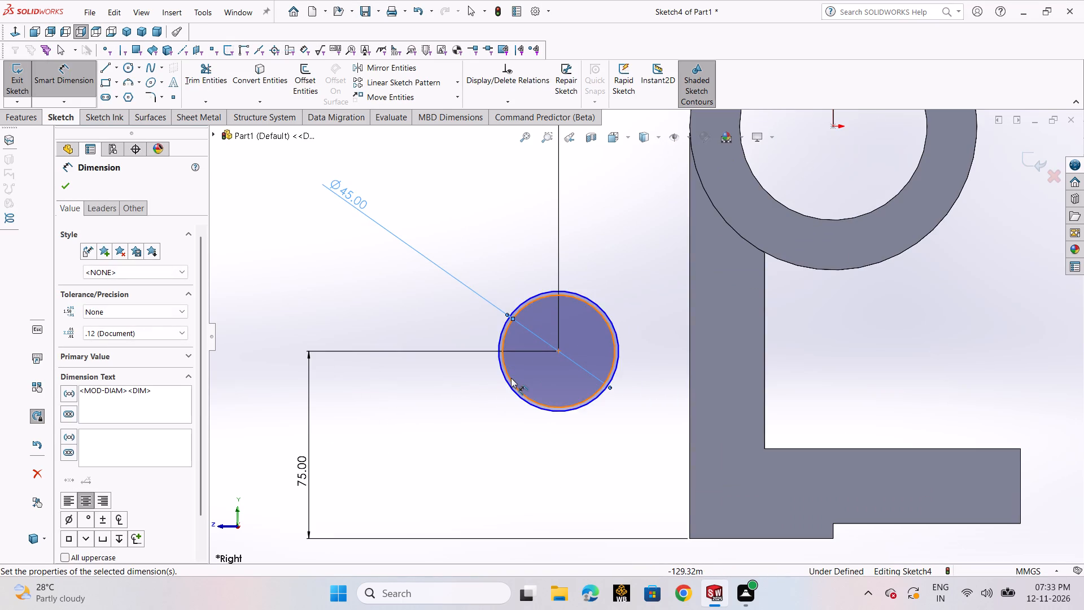
scroll(530, 389, "down", 4)
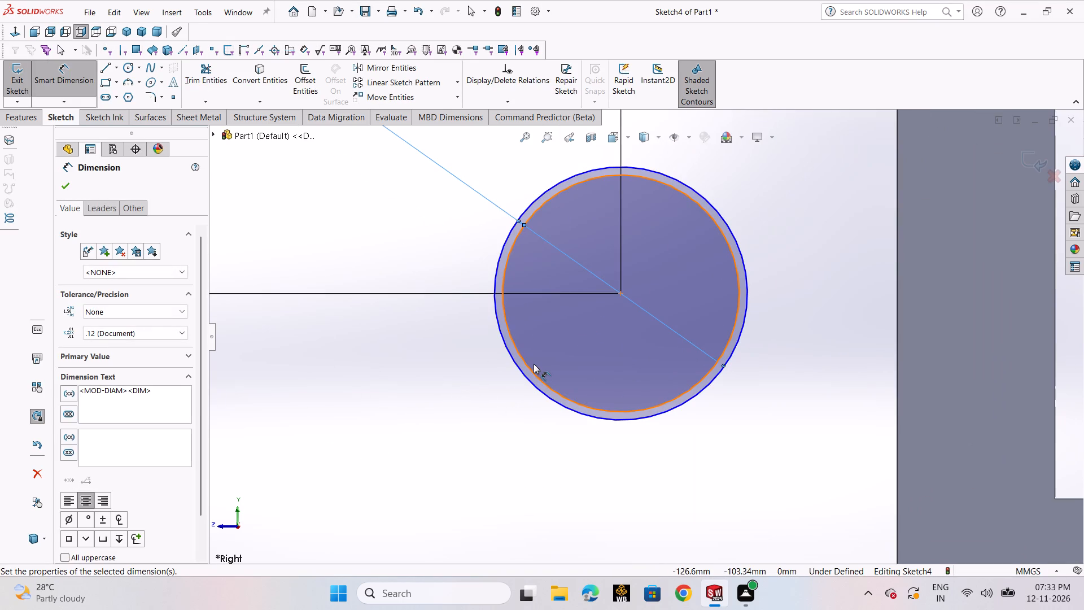
left_click(521, 372)
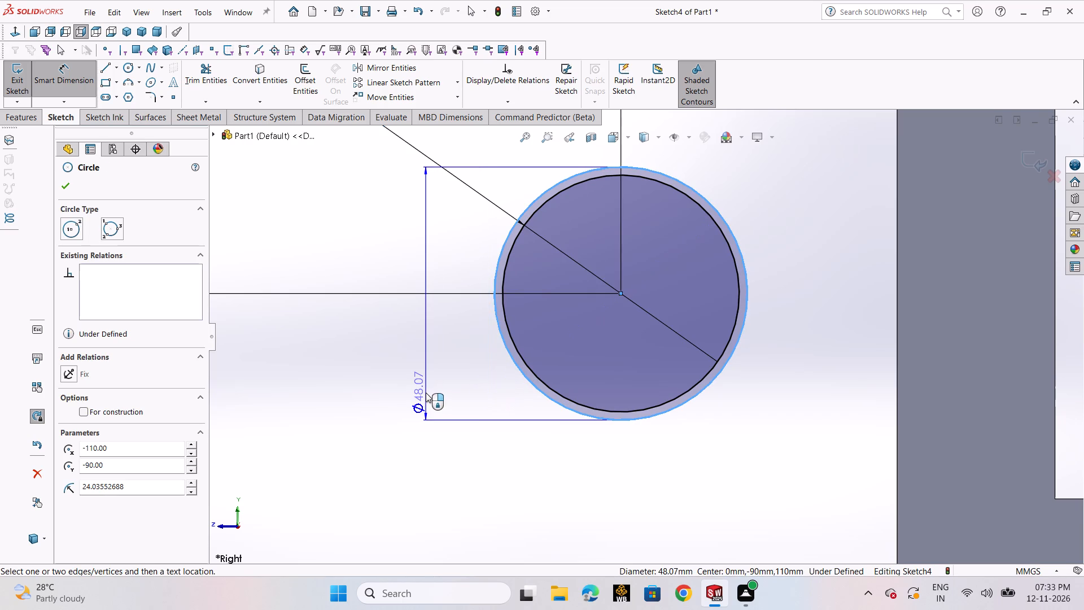
left_click(426, 393)
type("75")
key("Return")
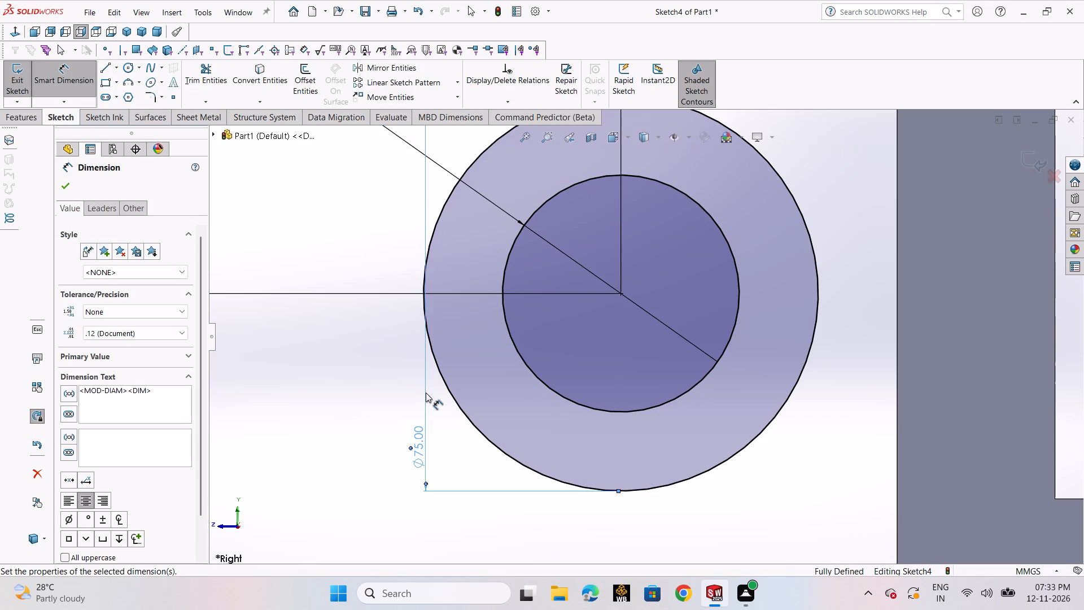
scroll(584, 368, "up", 9)
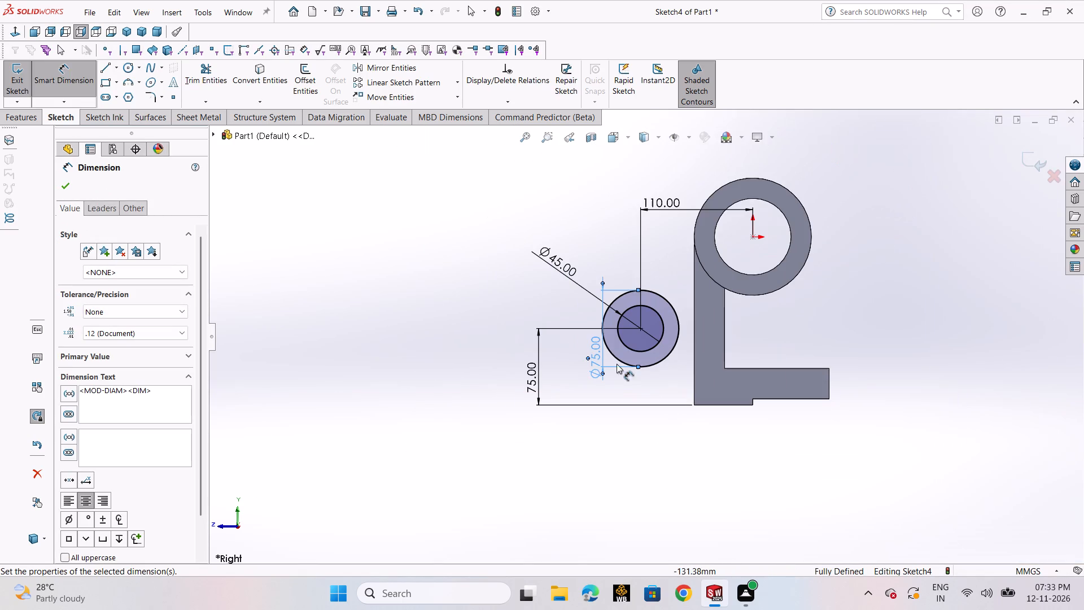
left_click(68, 185)
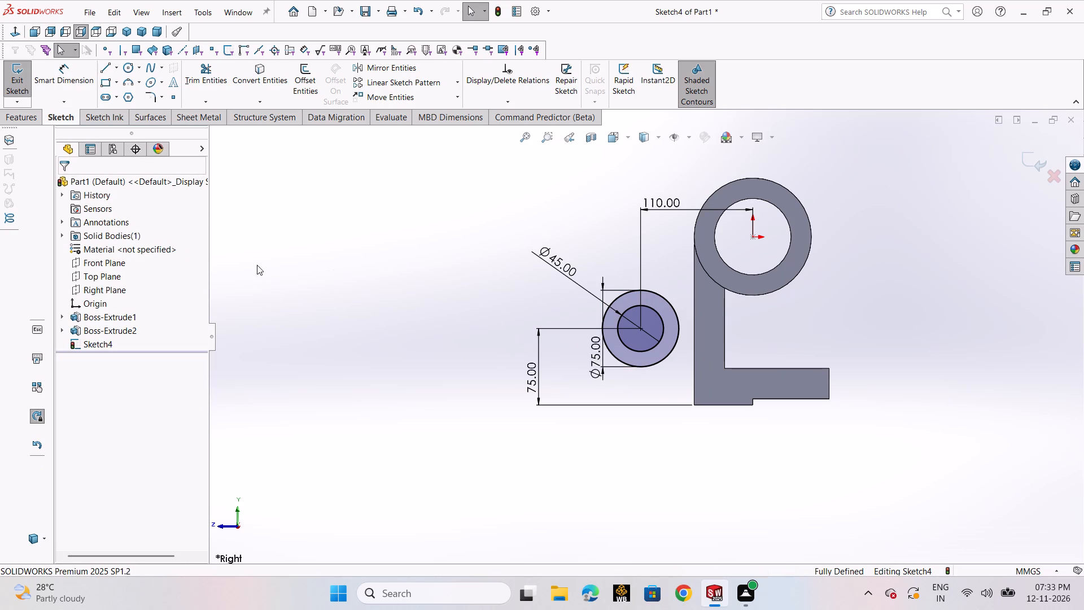
Sketch a slanted line about 146 mm long from beside the top of the hollow cylinder down to beside the 75 mm circle.
left_click(102, 68)
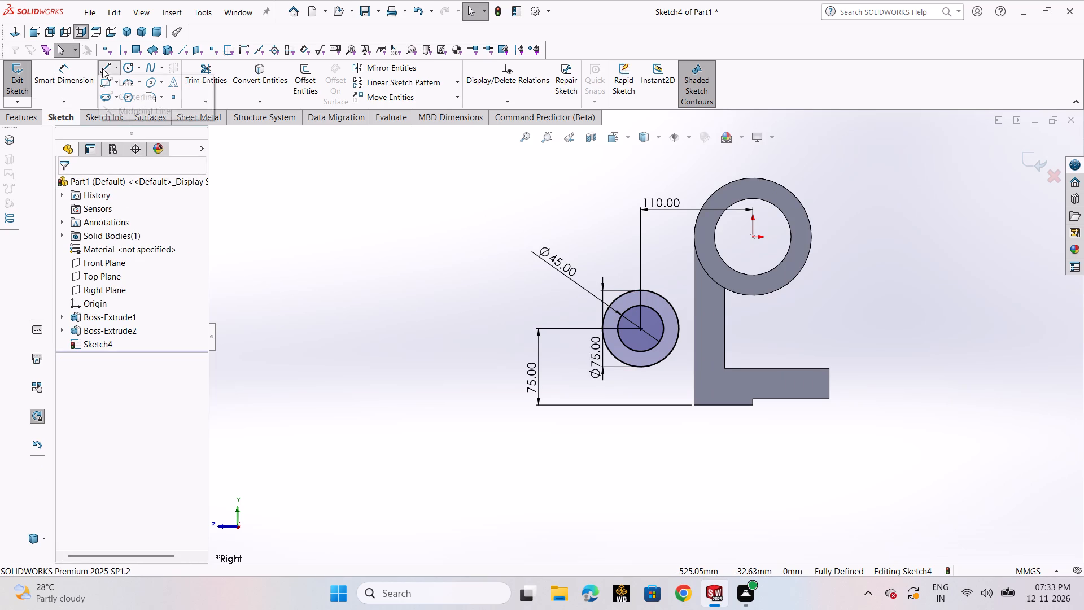
left_click(109, 84)
left_click(694, 184)
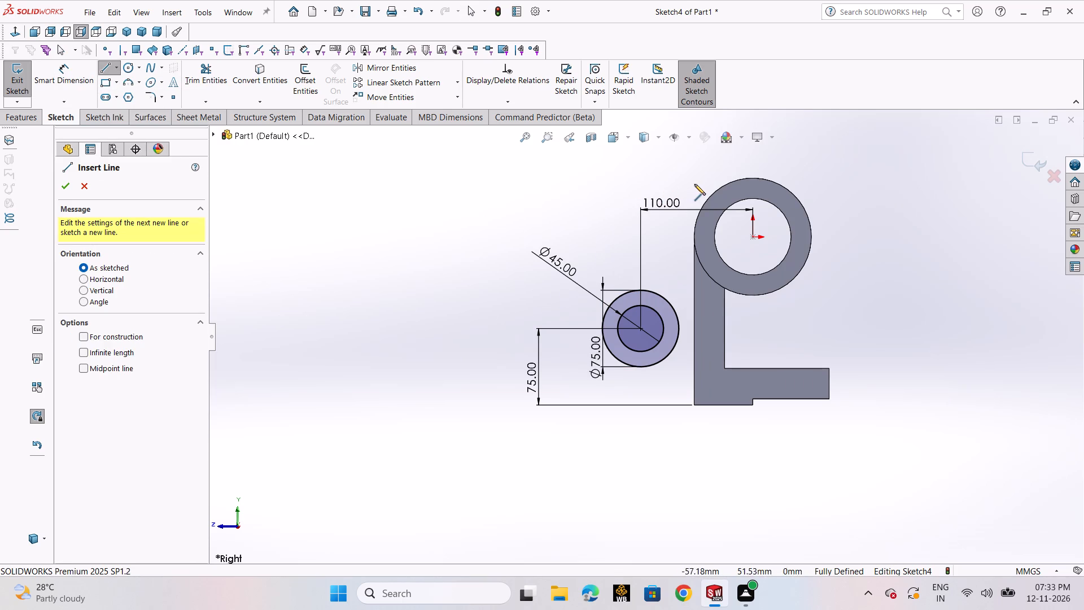
left_click(591, 290)
right_click(589, 291)
left_click(604, 297)
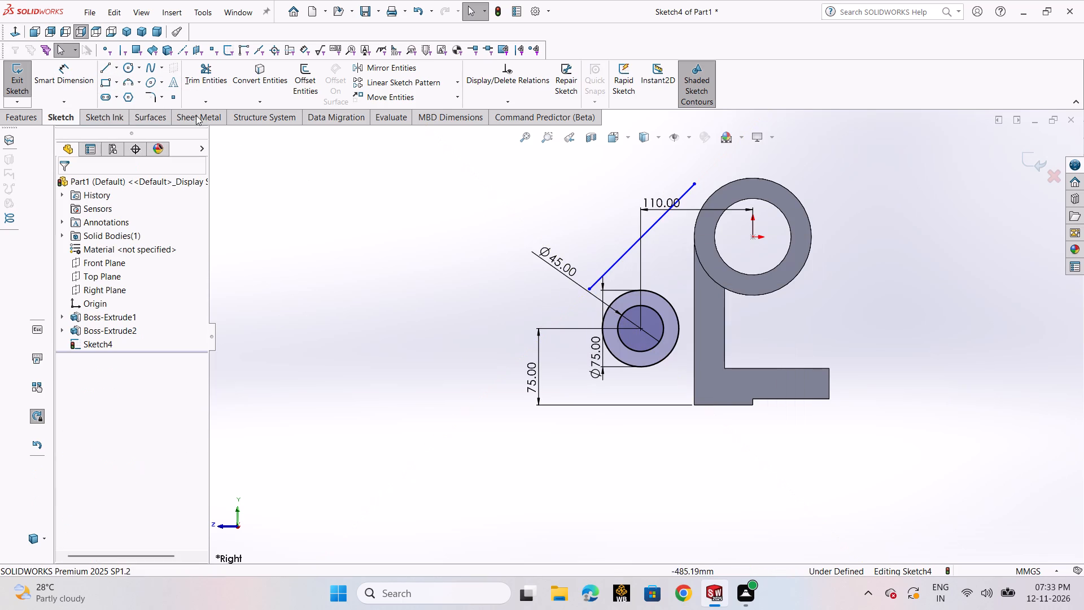
Add a Tangent relation between the slanted line and the 75 mm circle.
left_click(487, 102)
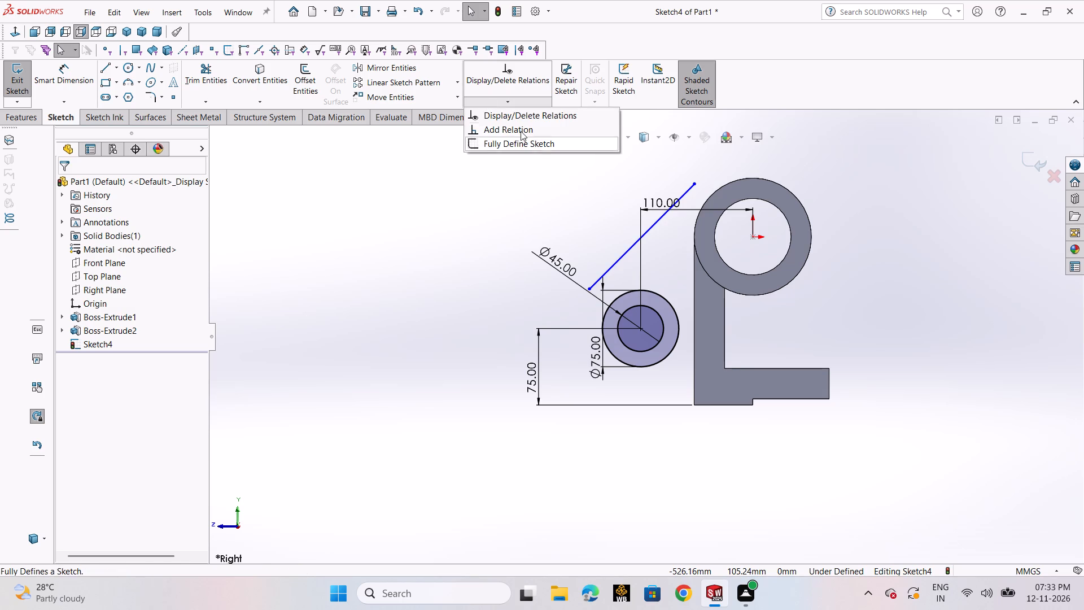
left_click(519, 131)
left_click(601, 274)
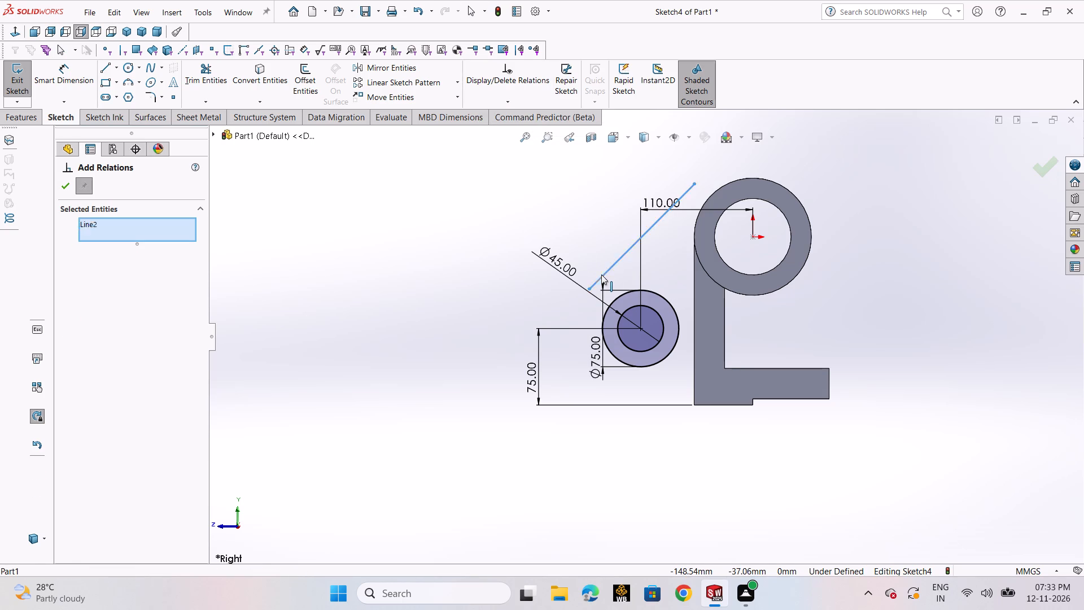
left_click(627, 291)
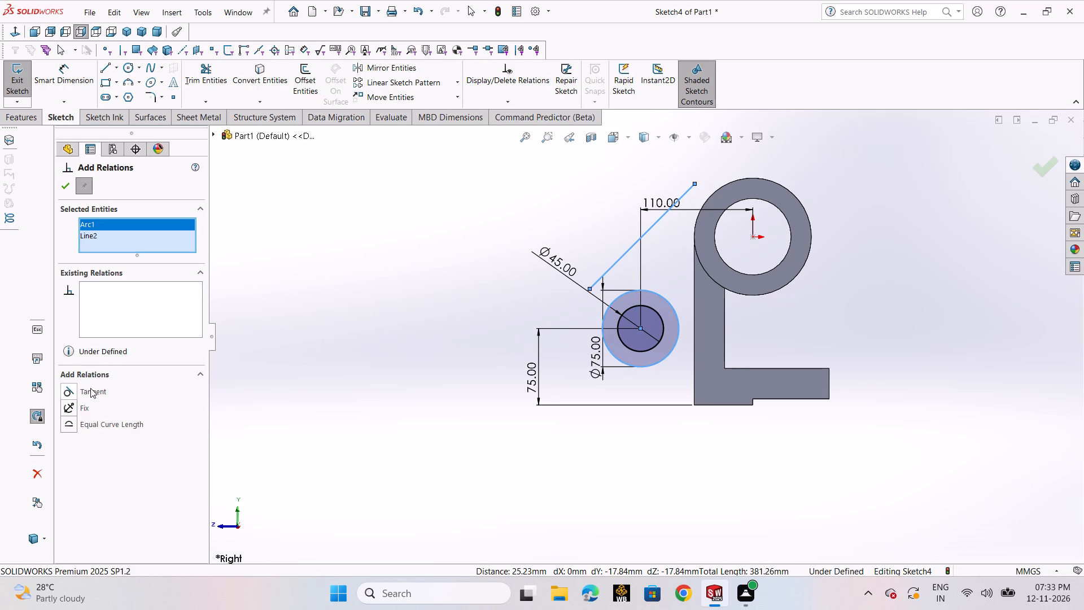
left_click(90, 389)
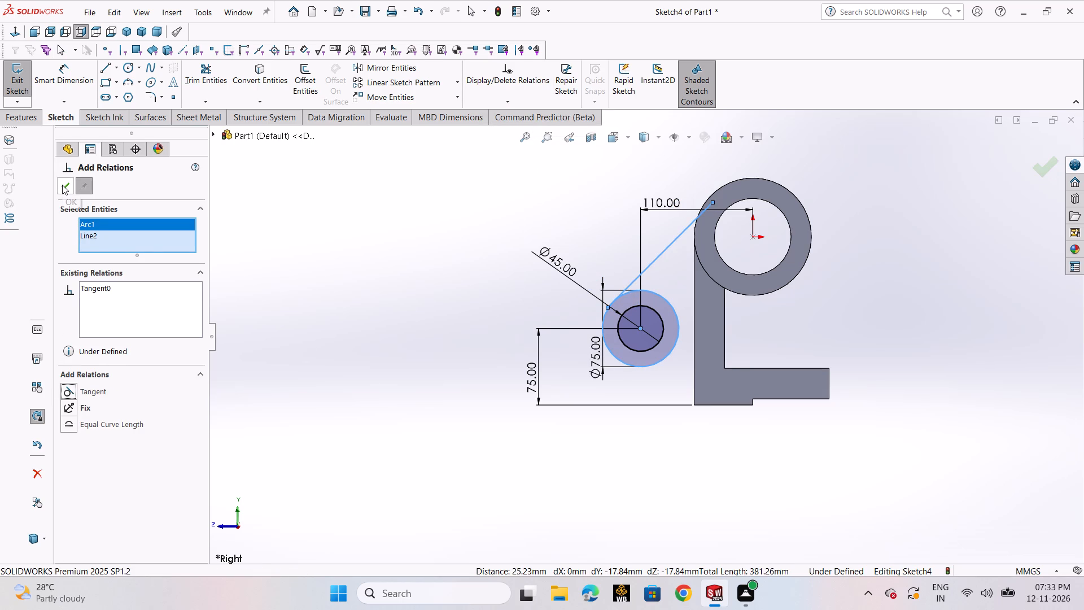
left_click(62, 185)
left_click(477, 227)
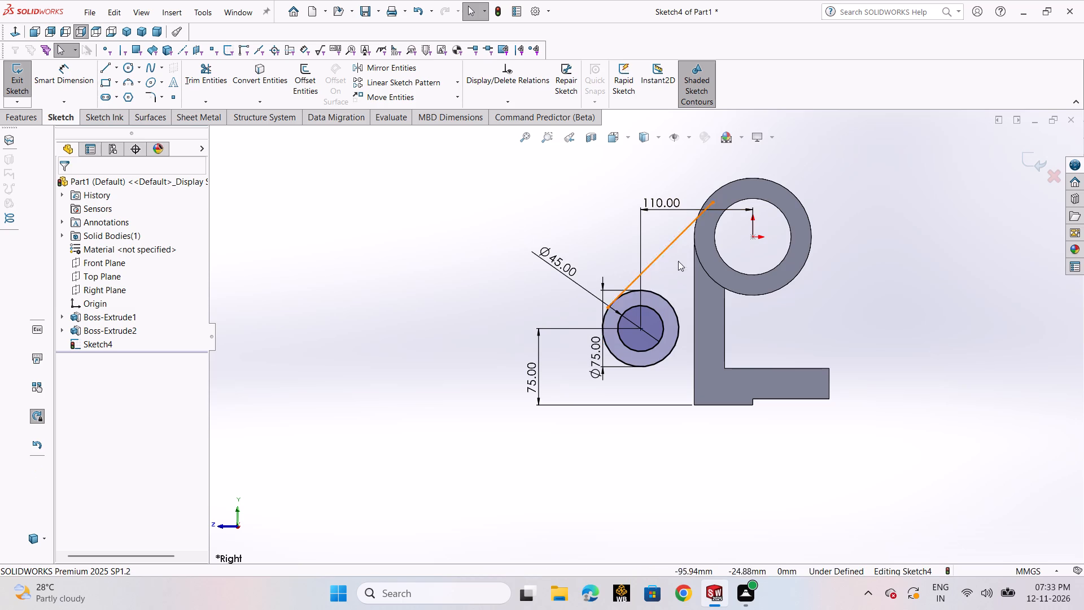
Add a Tangent relation between the slanted line and the hollow cylinder's outer edge.
scroll(712, 259, "down", 2)
scroll(713, 259, "up", 1)
scroll(713, 259, "down", 1)
left_click(649, 245)
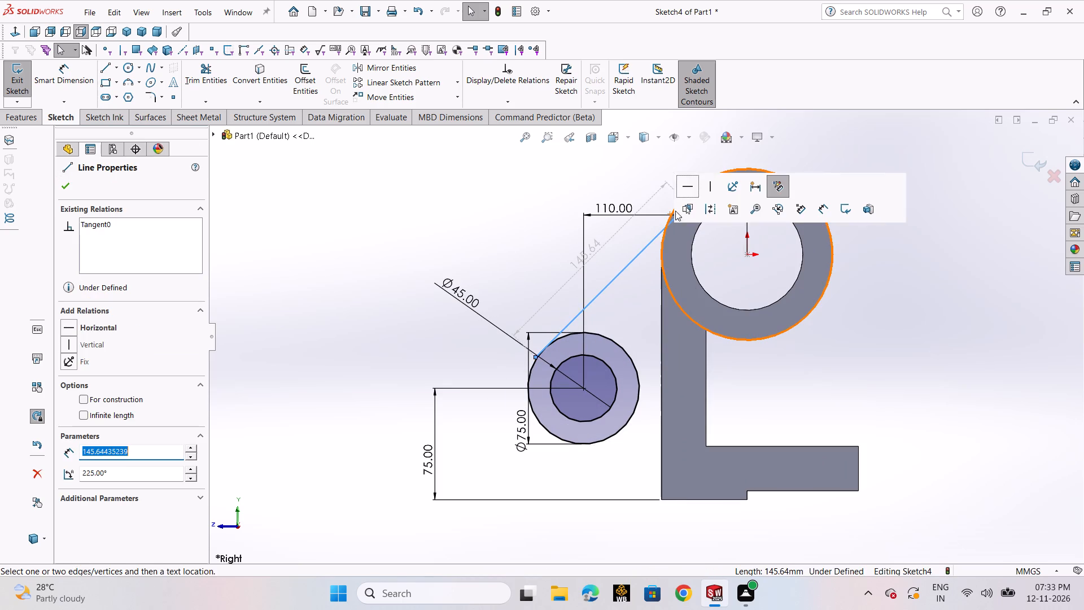
left_click(729, 171, "ctrl")
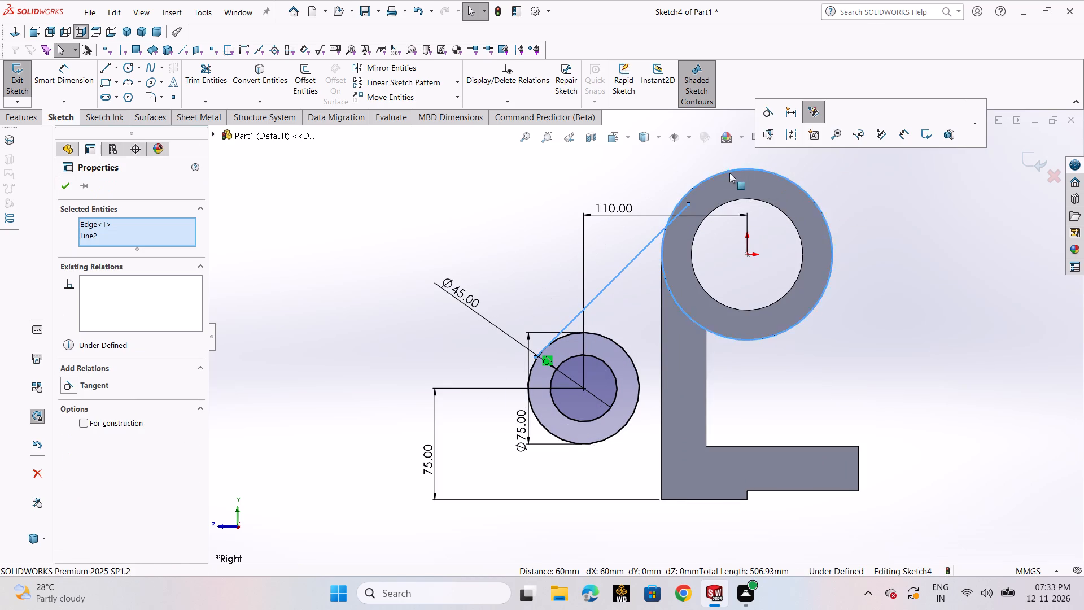
left_click(766, 116)
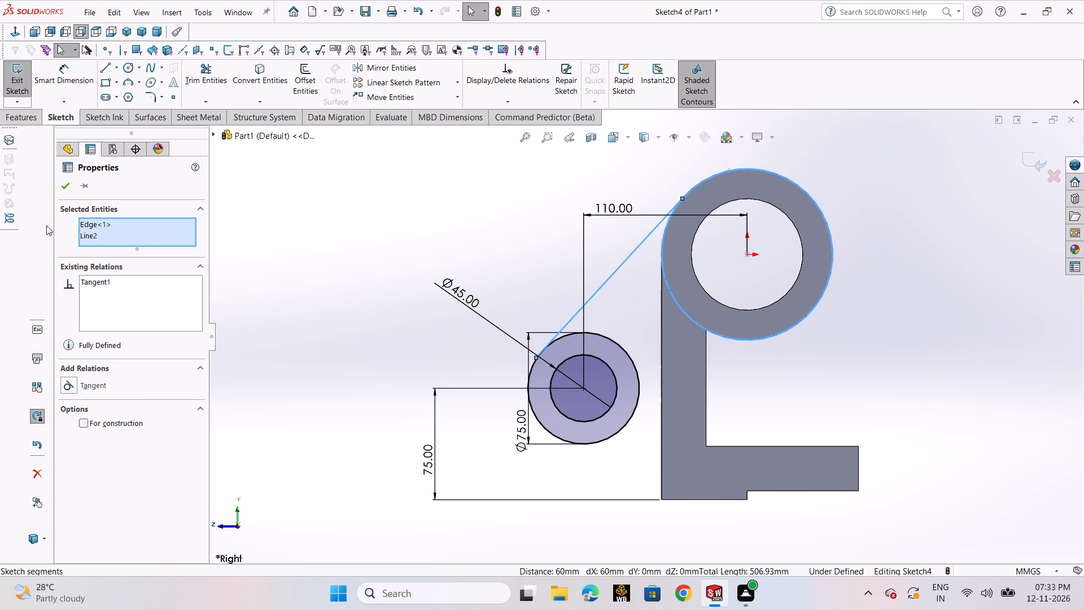
left_click(67, 191)
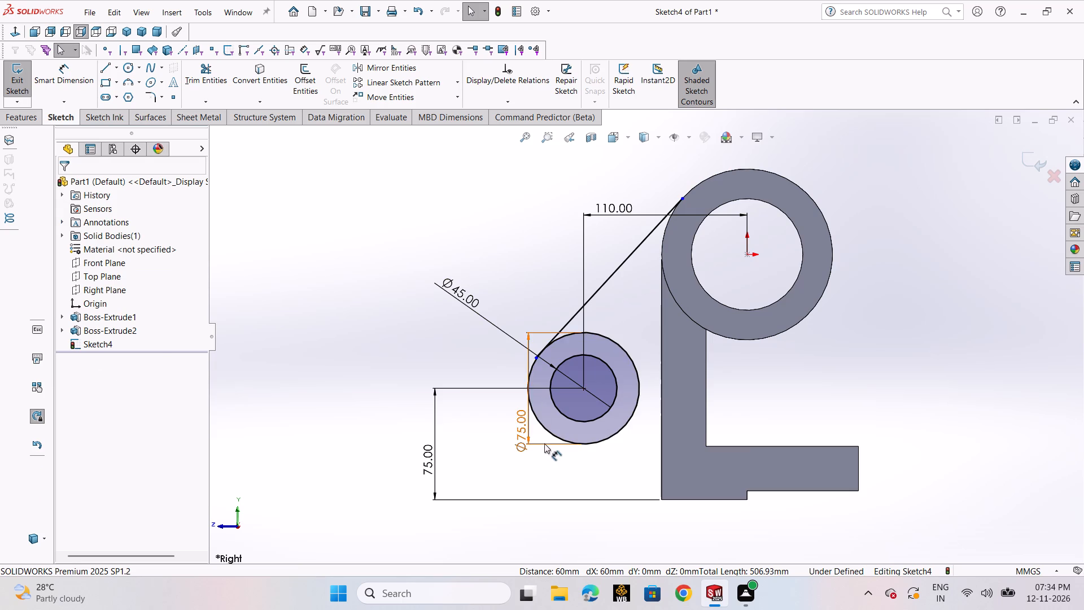
Move the slanted line's lower endpoint up onto the 75 mm circle at the point of tangency.
scroll(535, 340, "down", 4)
scroll(611, 386, "down", 12)
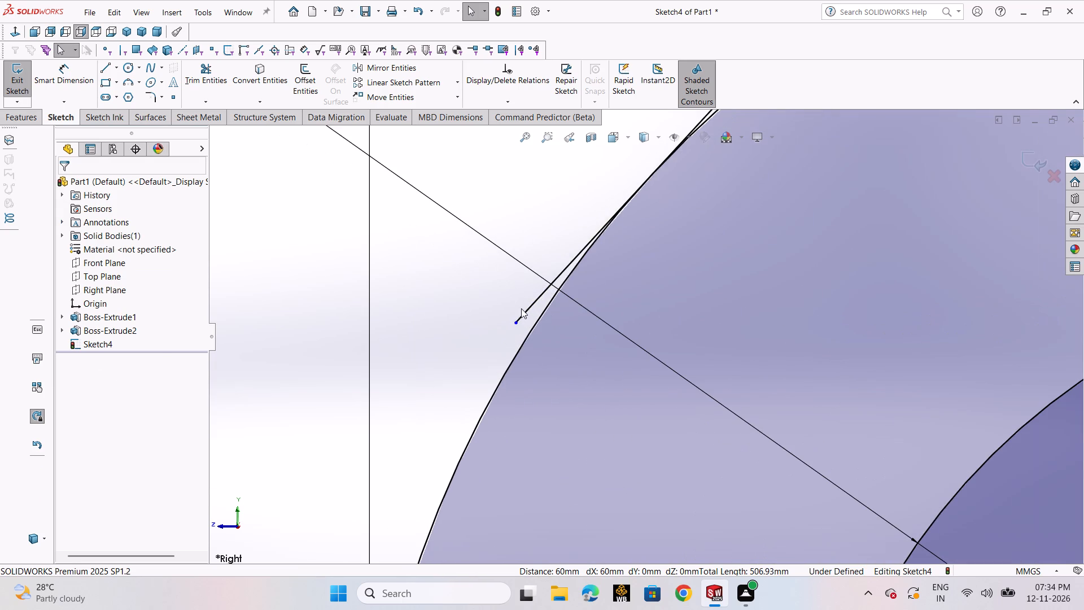
left_click_drag(515, 323, 560, 286)
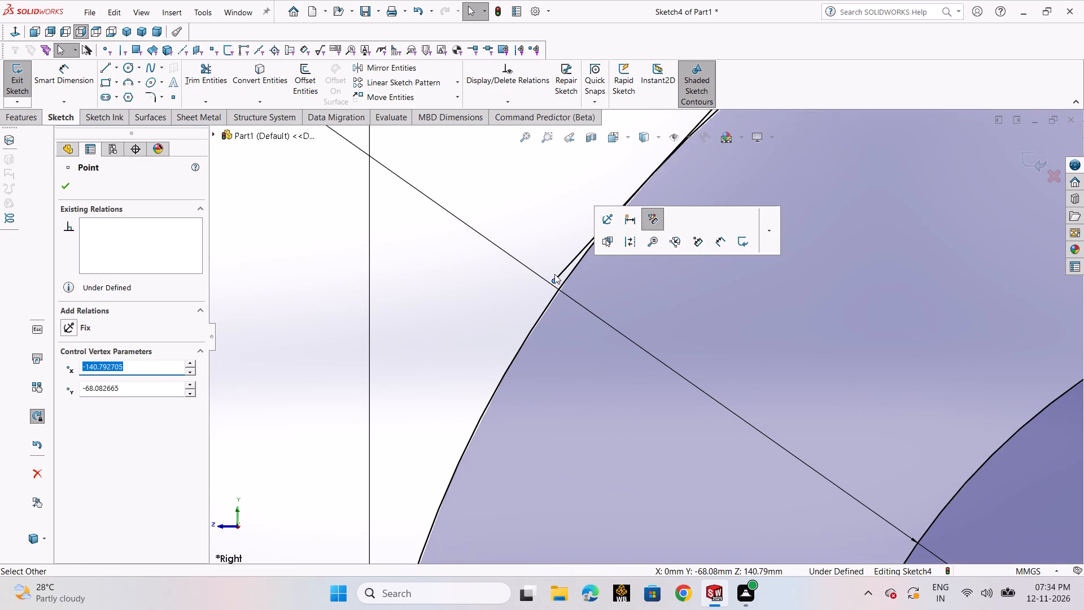
left_click_drag(553, 280, 623, 231)
left_click(630, 228)
left_click(550, 239)
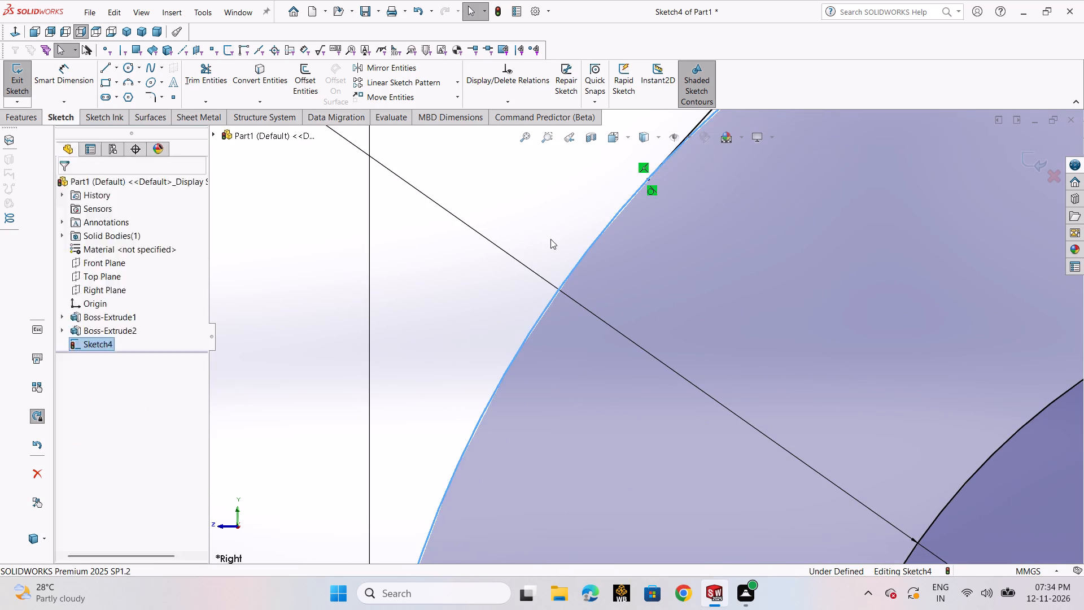
Convert the hollow cylinder's outer circular edge into a sketch entity.
scroll(677, 372, "up", 14)
scroll(810, 271, "up", 4)
scroll(804, 225, "down", 2)
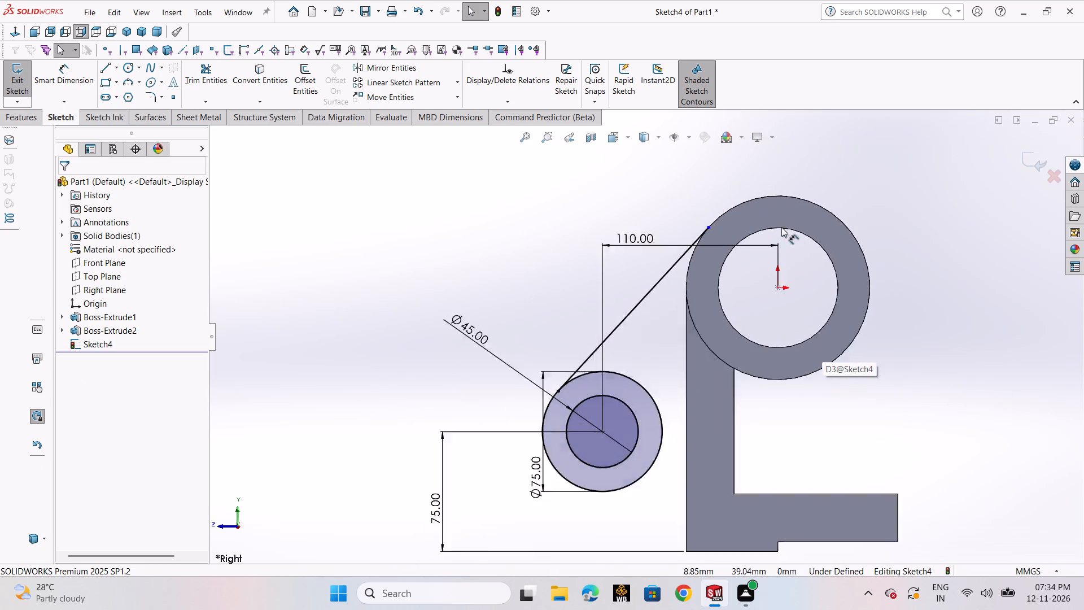
scroll(781, 227, "down", 2)
scroll(650, 250, "down", 9)
scroll(619, 317, "up", 5)
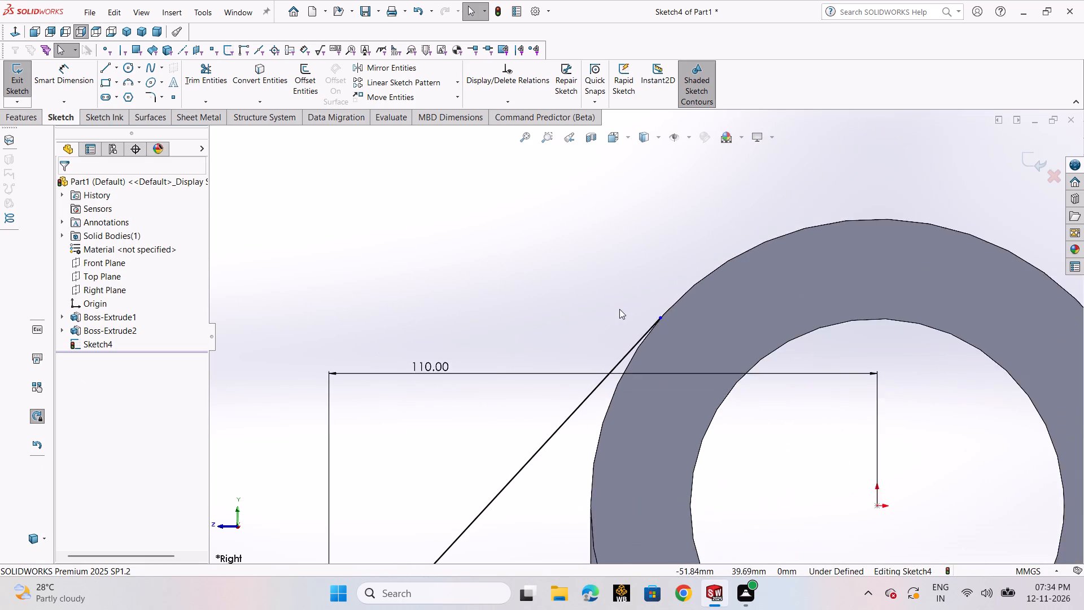
scroll(619, 309, "up", 8)
scroll(646, 326, "down", 1)
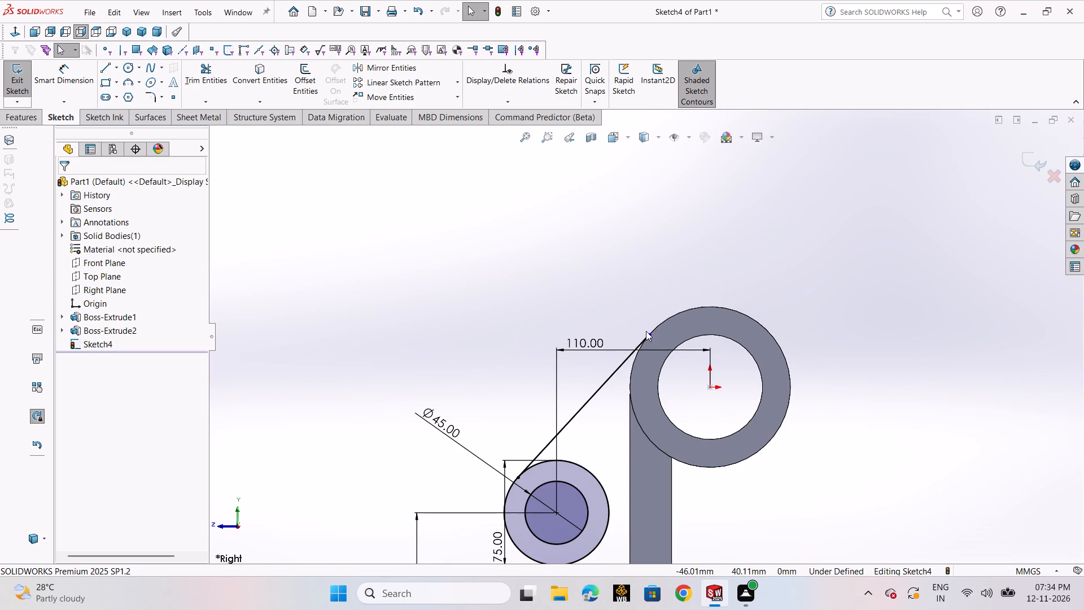
left_click(254, 85)
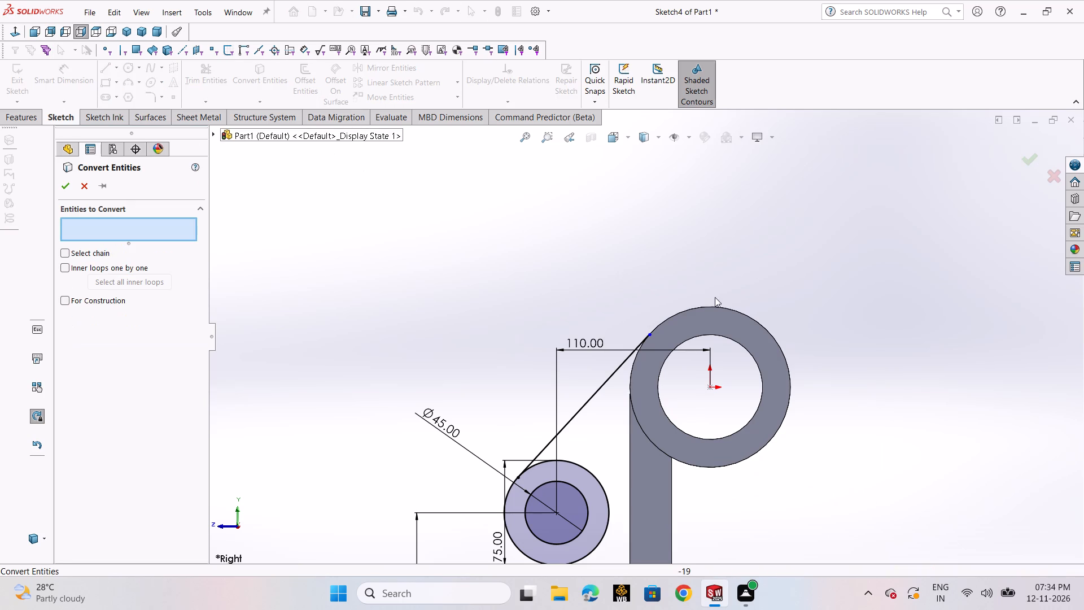
left_click(722, 306)
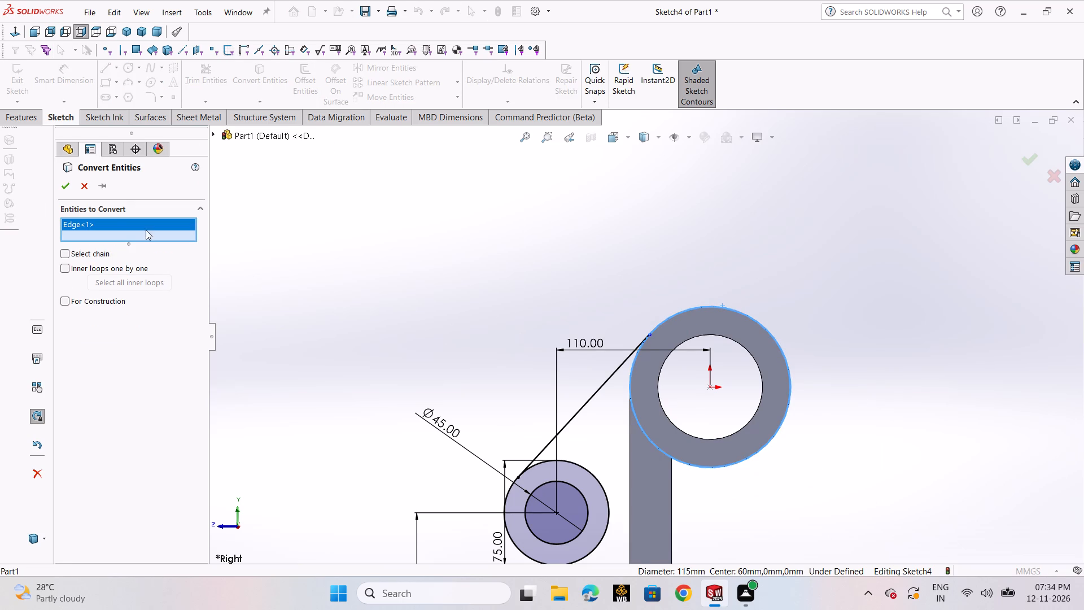
left_click(63, 180)
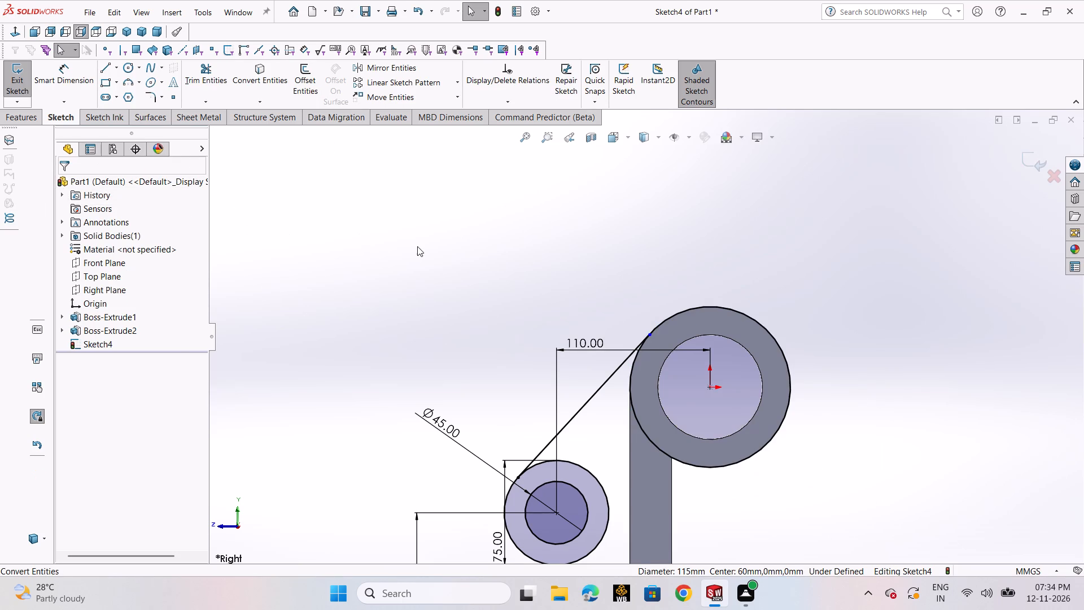
Convert the L-shaped support's long vertical edge facing the 75 mm circle into a sketch line.
scroll(680, 402, "up", 5)
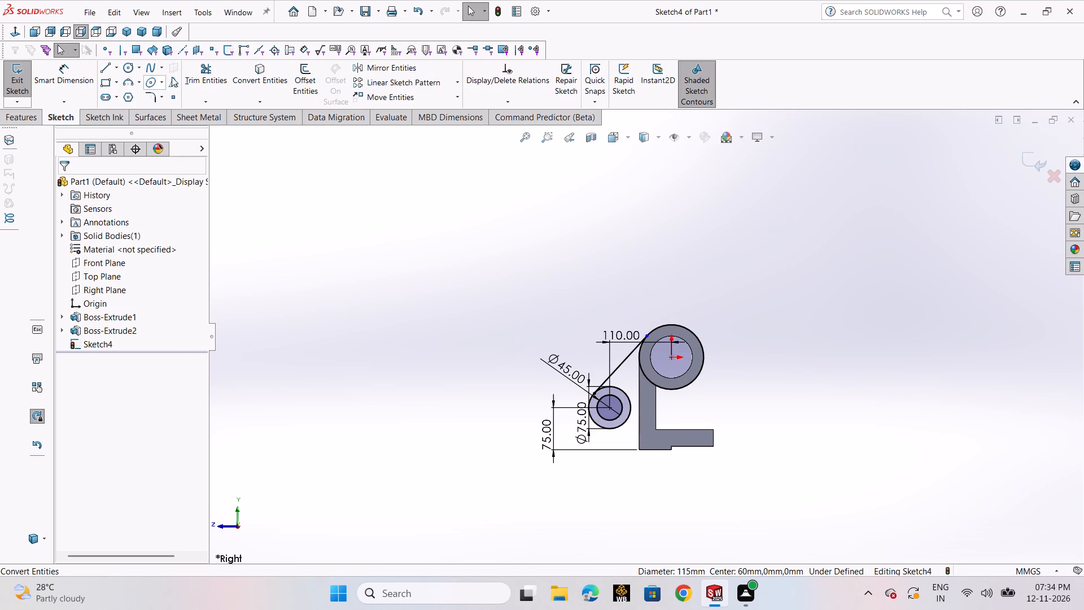
left_click(251, 82)
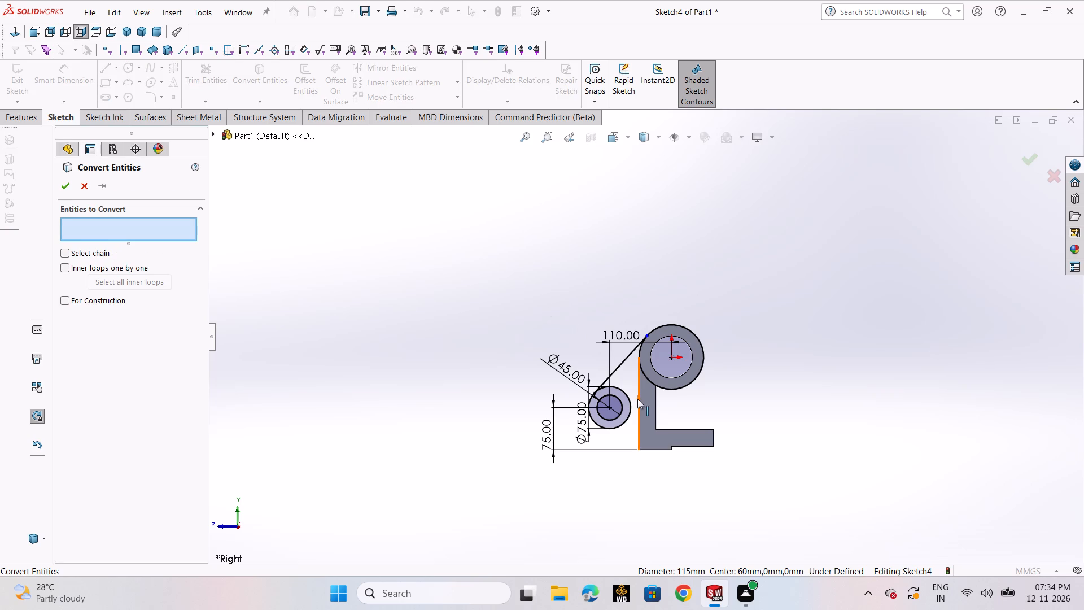
left_click(637, 399)
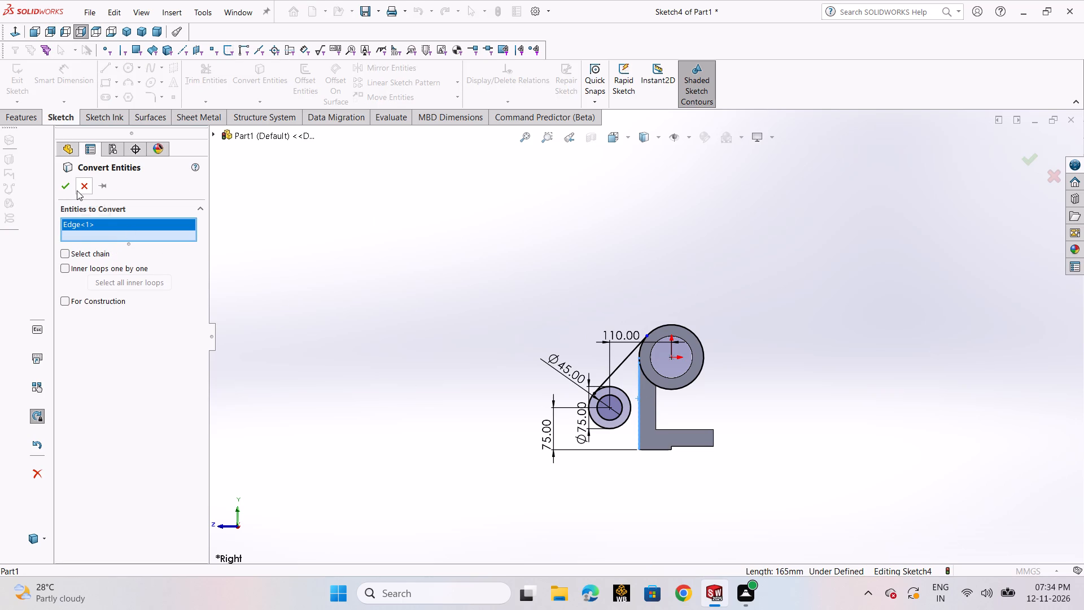
left_click(69, 185)
Power-trim the converted circle along the lower and upper parts of the hollow cylinder's outer edge.
scroll(706, 372, "down", 3)
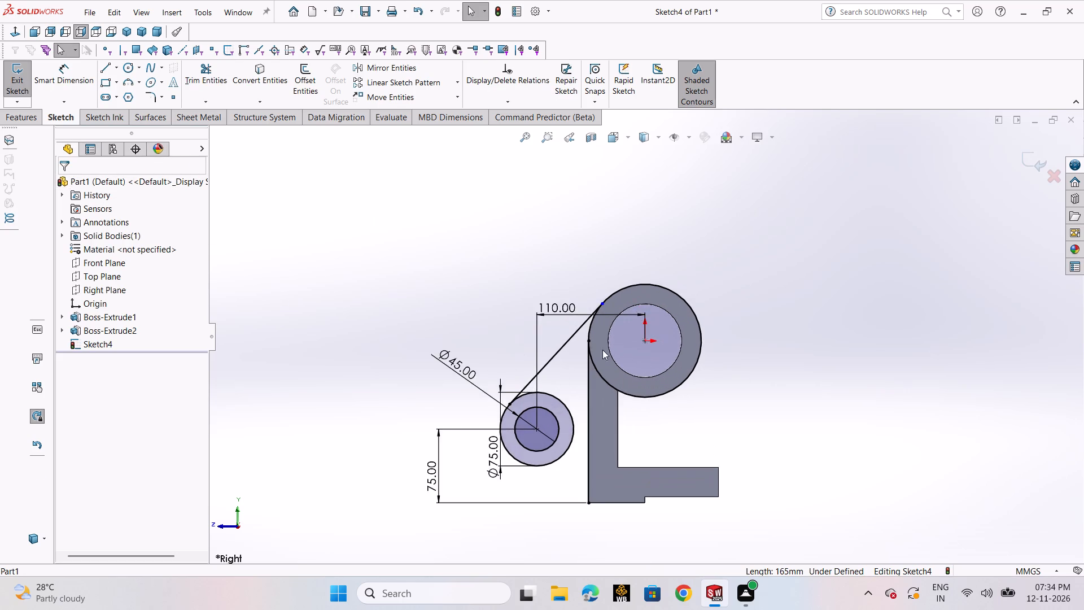
scroll(579, 342, "down", 4)
scroll(632, 342, "down", 3)
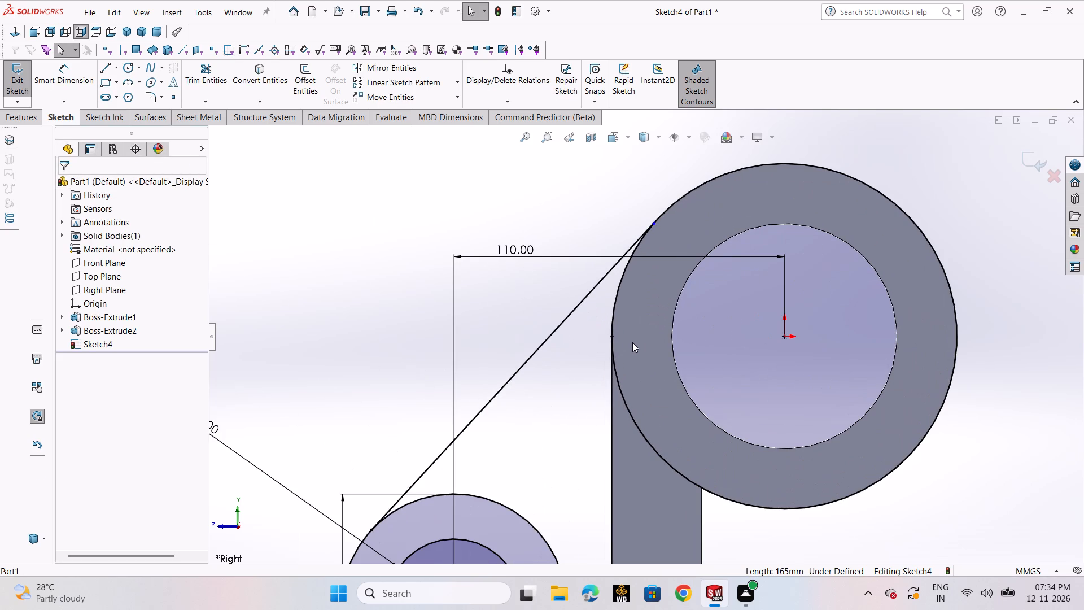
left_click(218, 82)
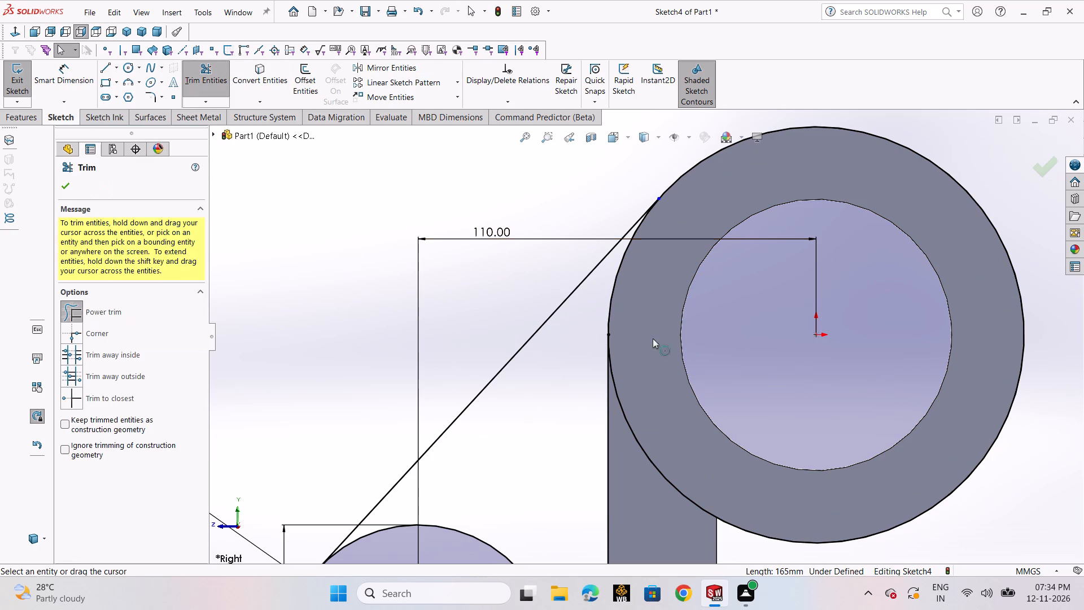
left_click_drag(674, 417, 684, 516)
scroll(697, 419, "up", 2)
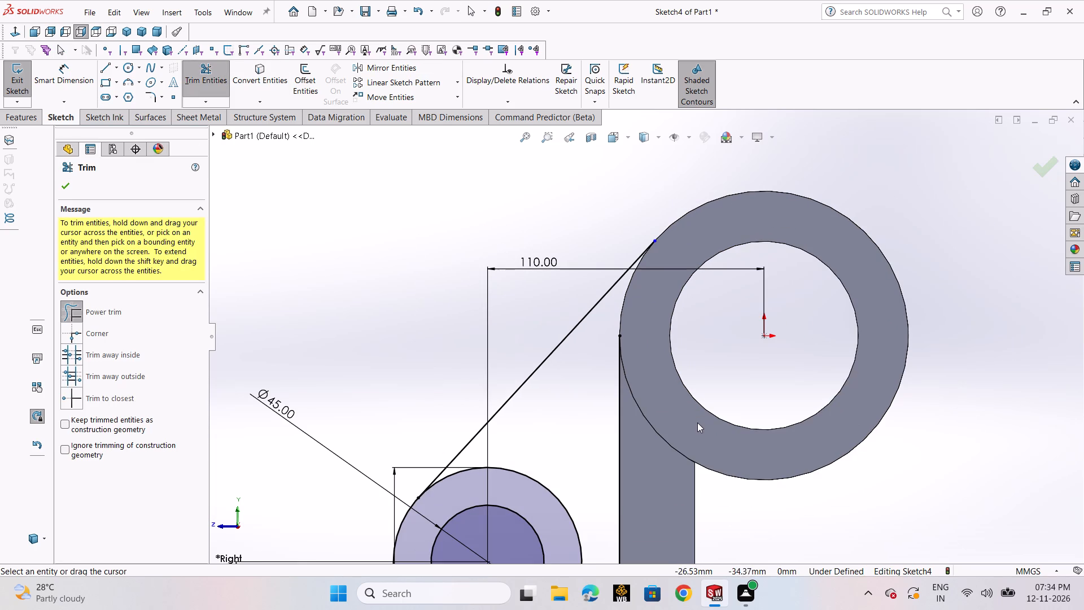
left_click_drag(755, 145, 764, 211)
left_click(68, 179)
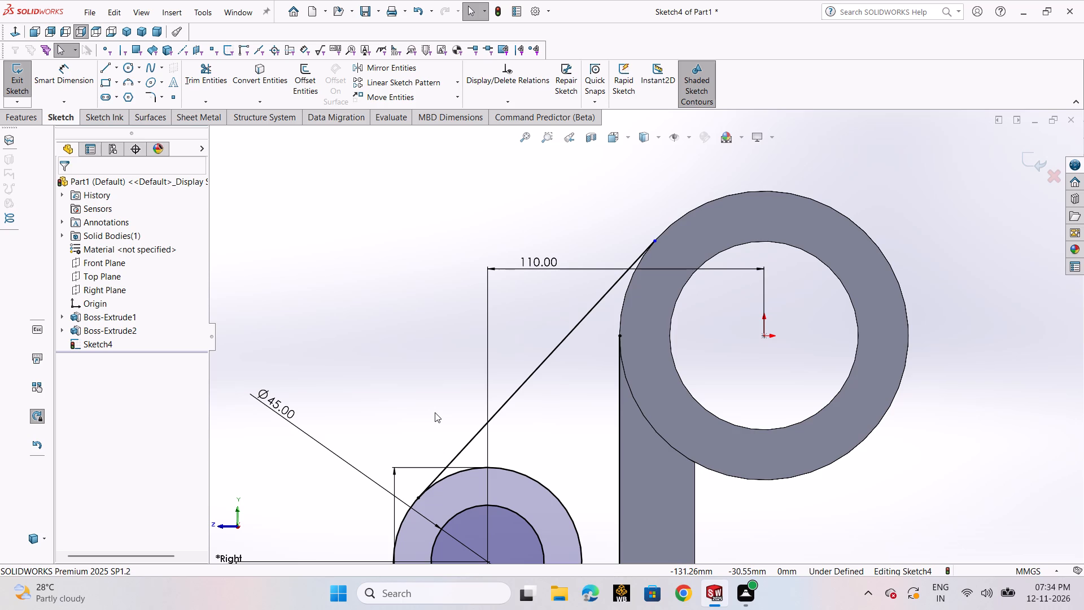
Sketch a line about 84 mm long from the support's bottom corner to the underside of the 75 mm circle, tangent to it.
scroll(475, 476, "up", 2)
scroll(475, 476, "down", 2)
scroll(622, 471, "up", 4)
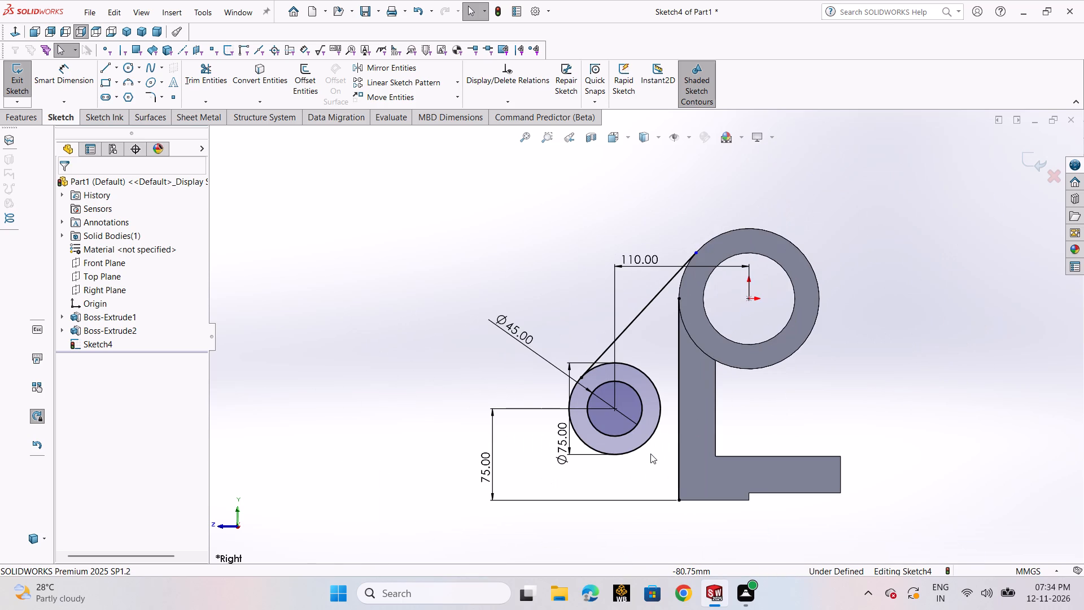
scroll(650, 454, "down", 2)
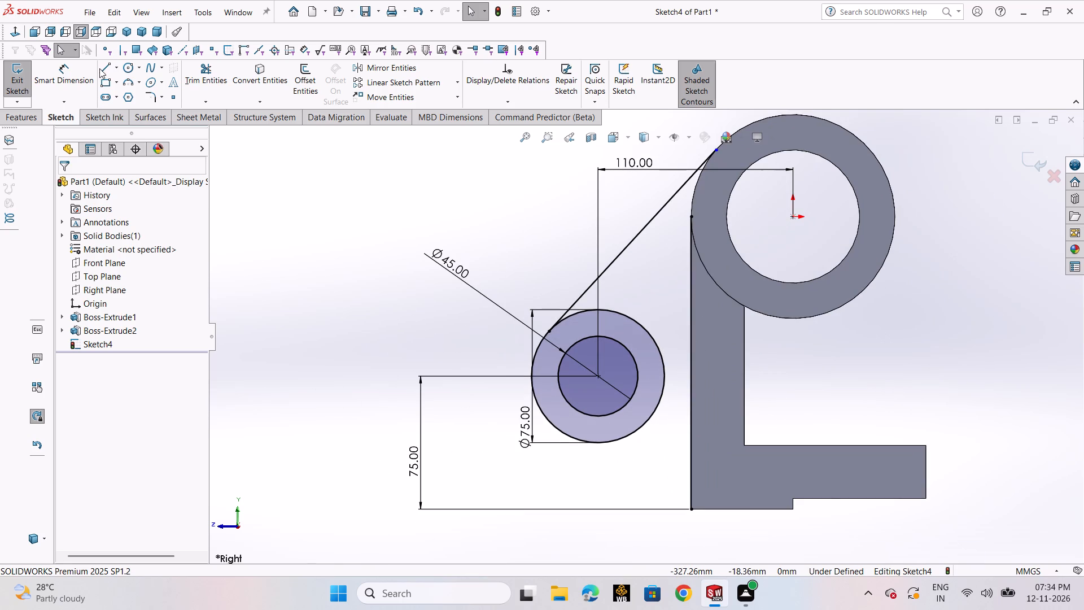
left_click(99, 68)
left_click(108, 79)
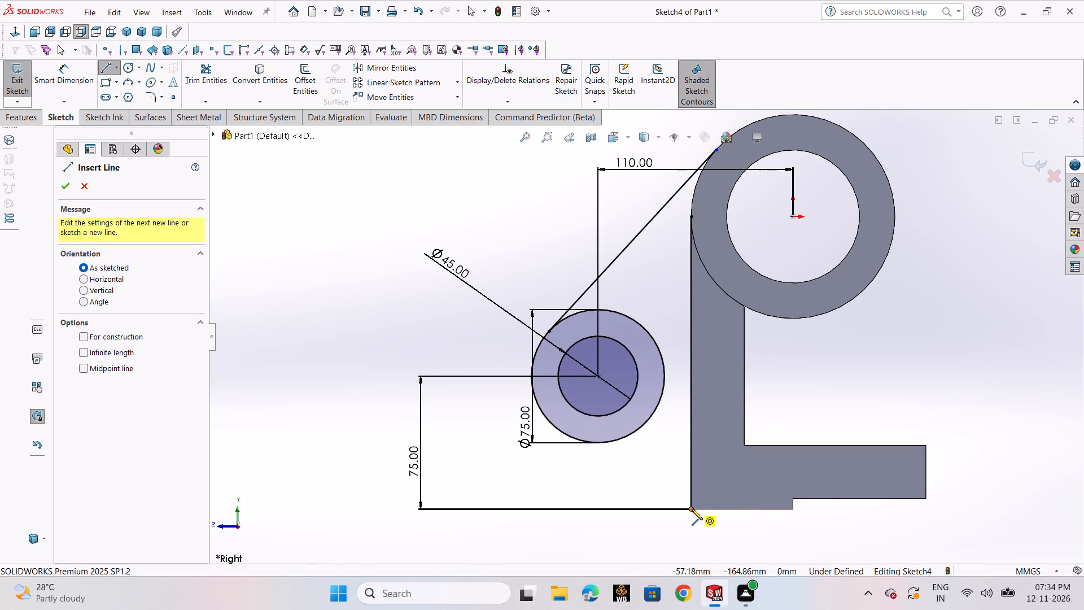
left_click(692, 509)
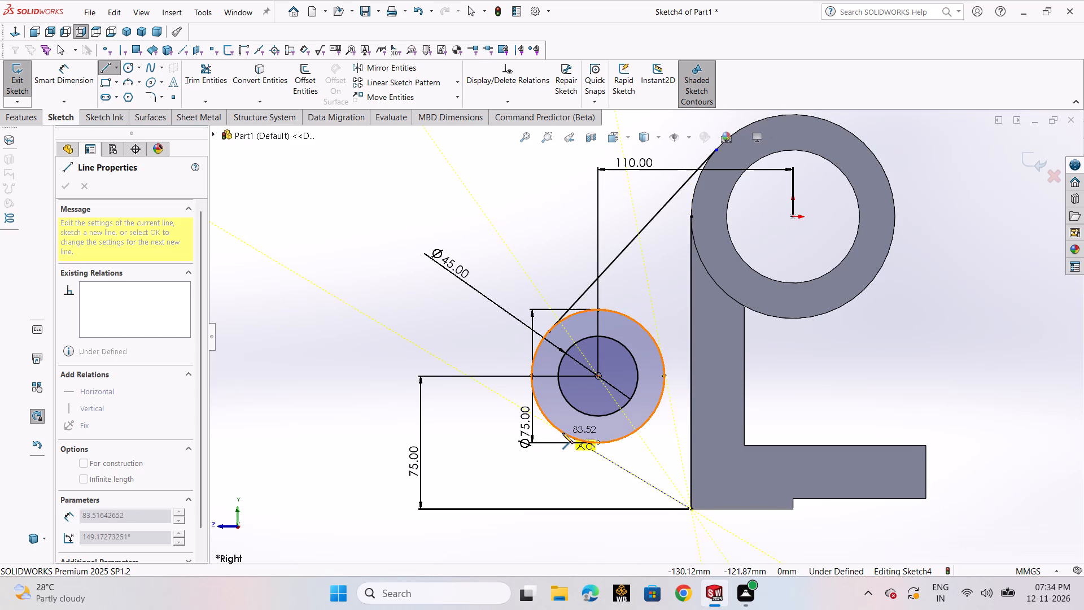
left_click(562, 433)
right_click(562, 433)
left_click(571, 437)
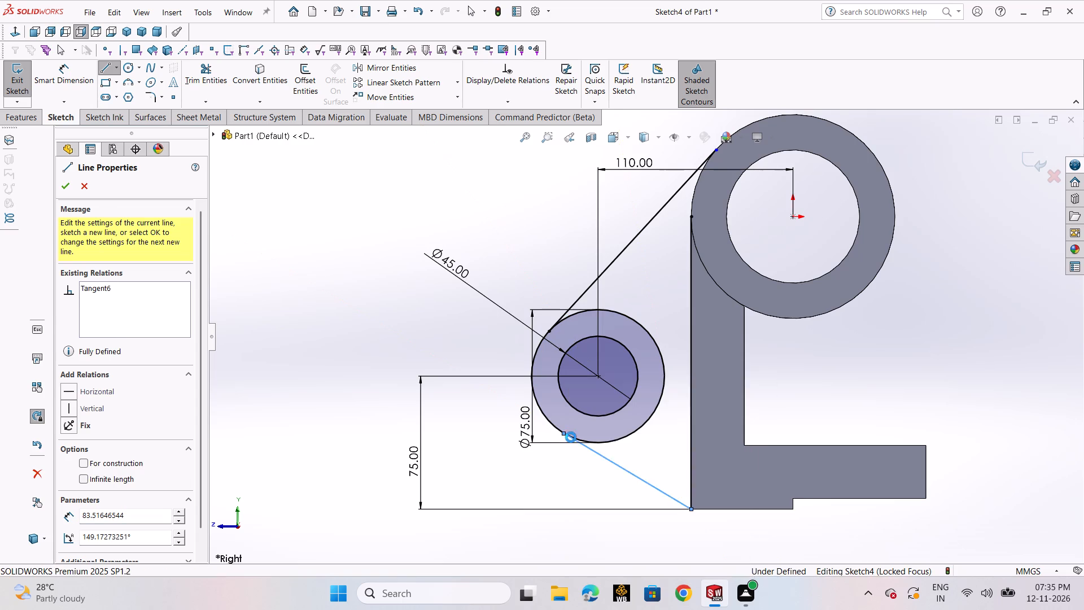
left_click(571, 493)
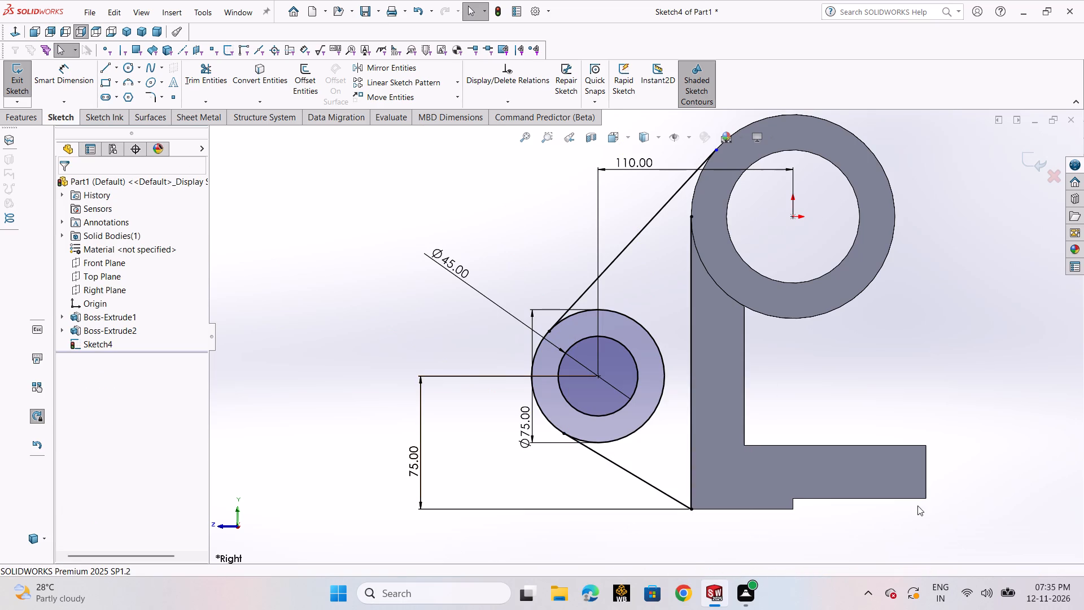
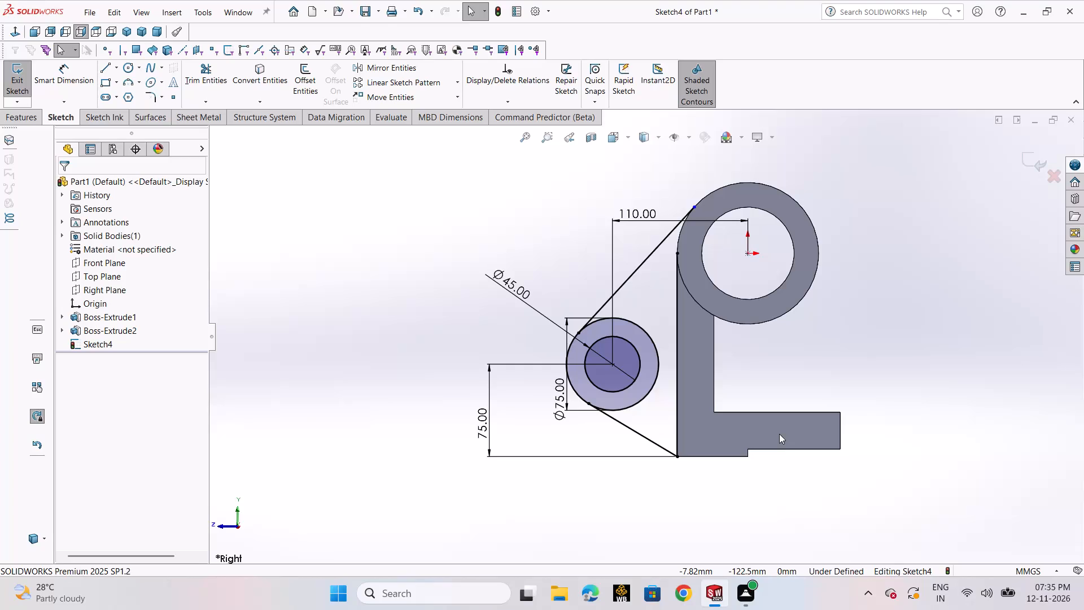
Extrude the ring region between the 75 mm and 45 mm circles 50 mm with the Mid Plane end condition.
left_click(1035, 157)
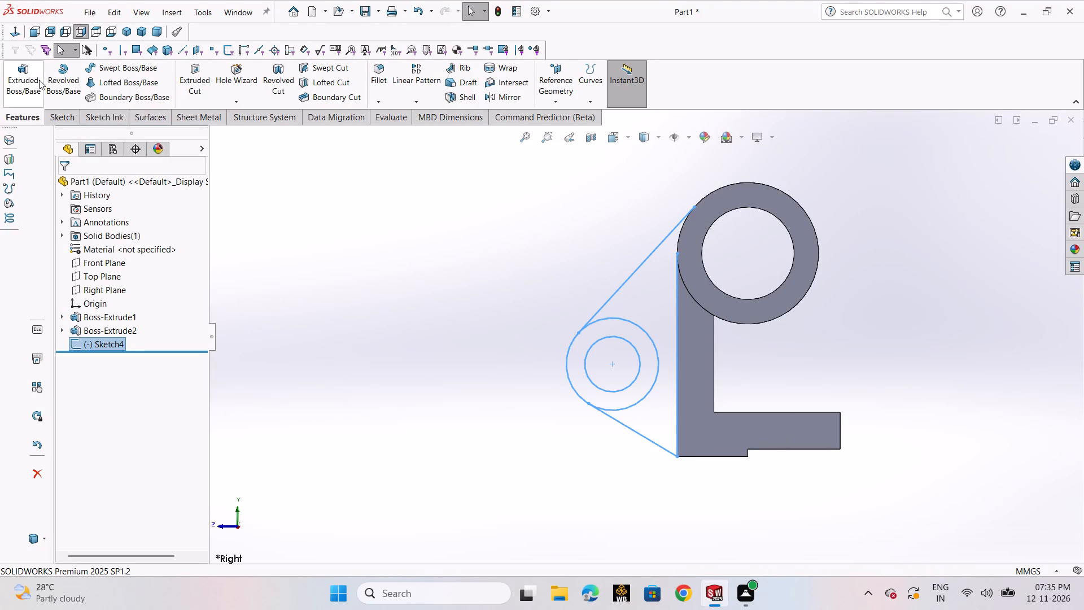
left_click(32, 80)
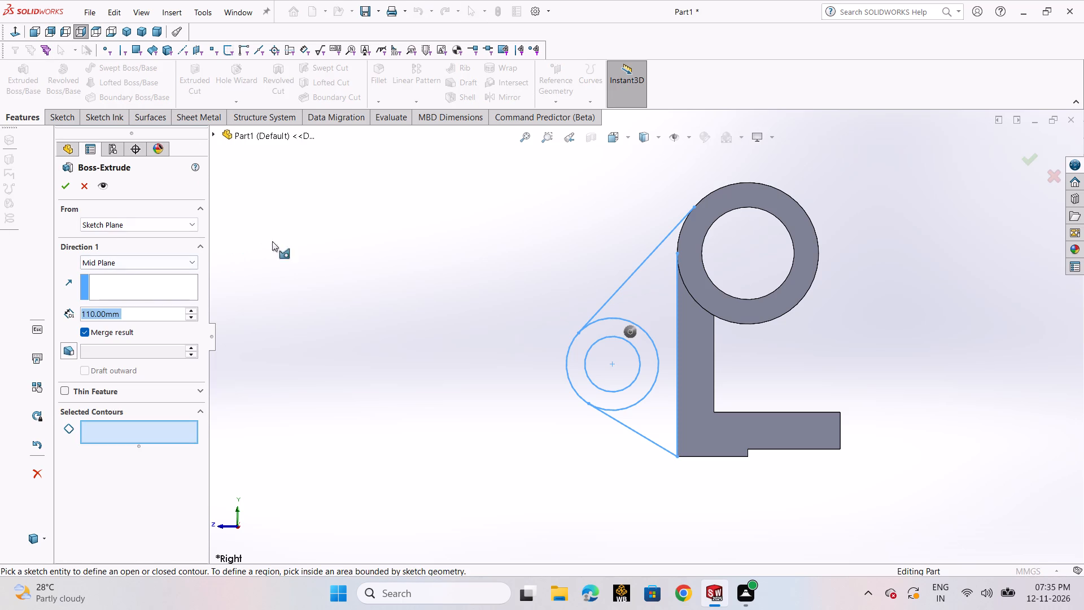
left_click(650, 284)
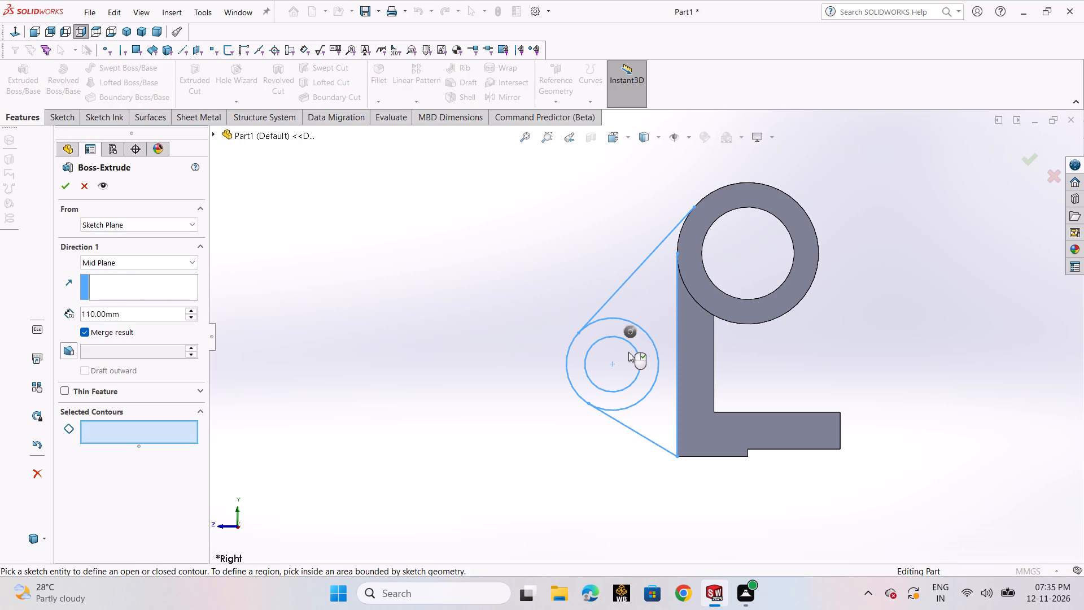
left_click(644, 345)
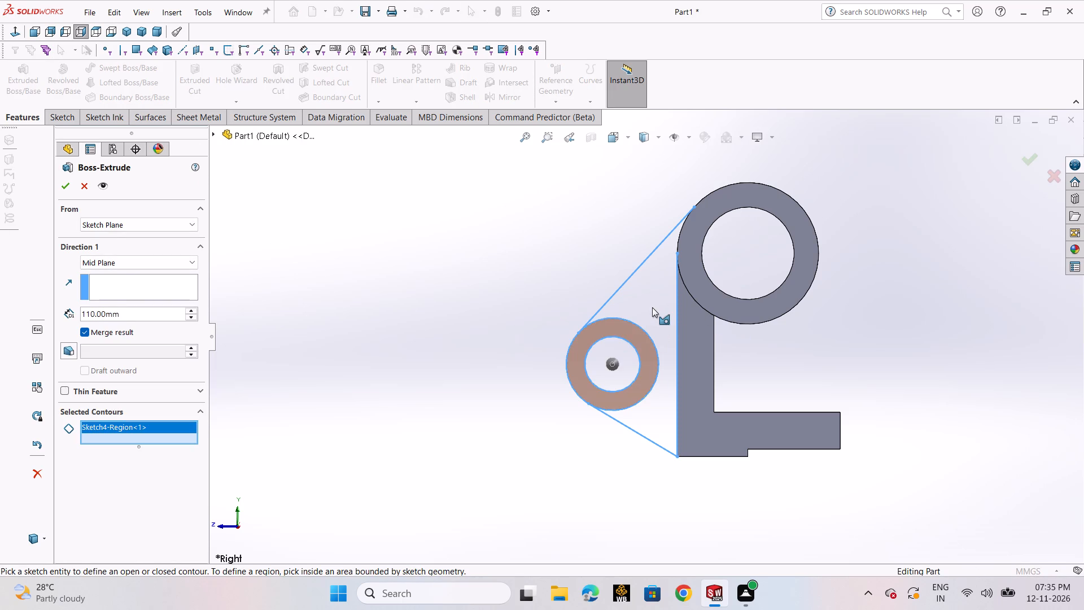
left_click(653, 307)
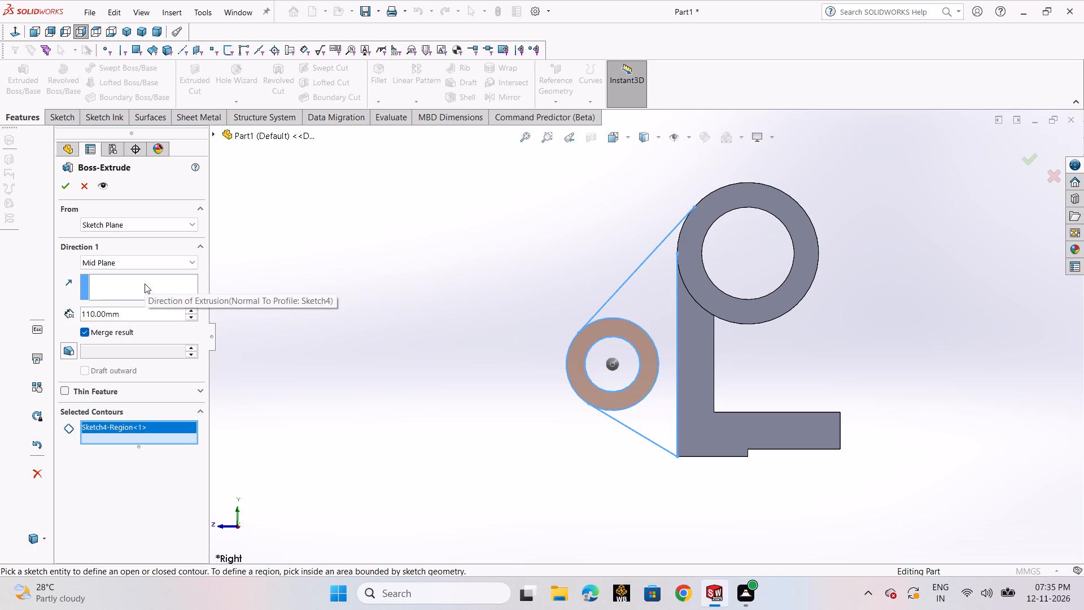
double_click(174, 317)
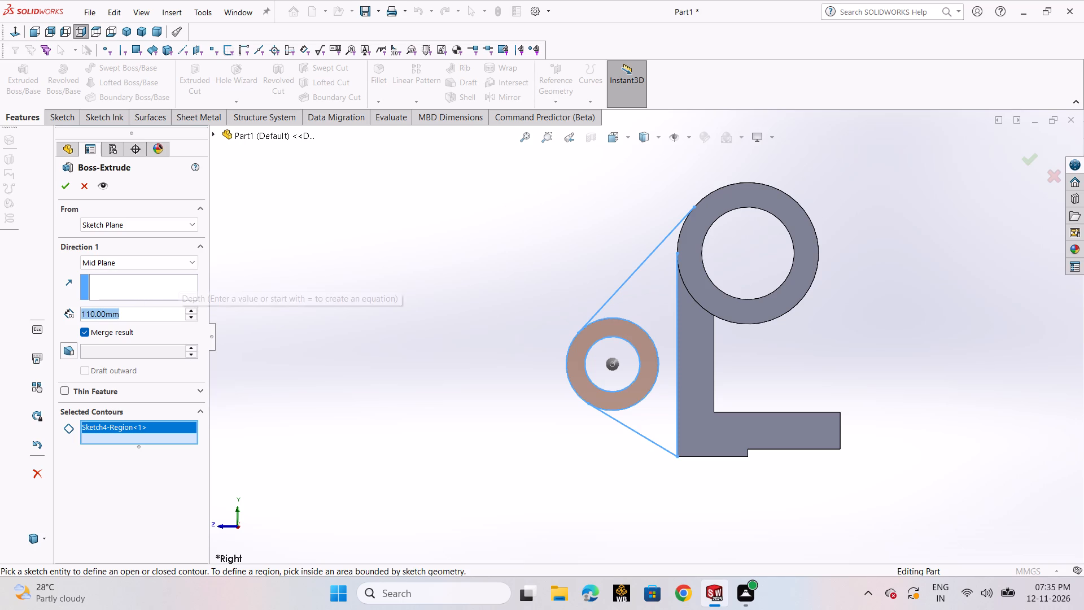
type("50")
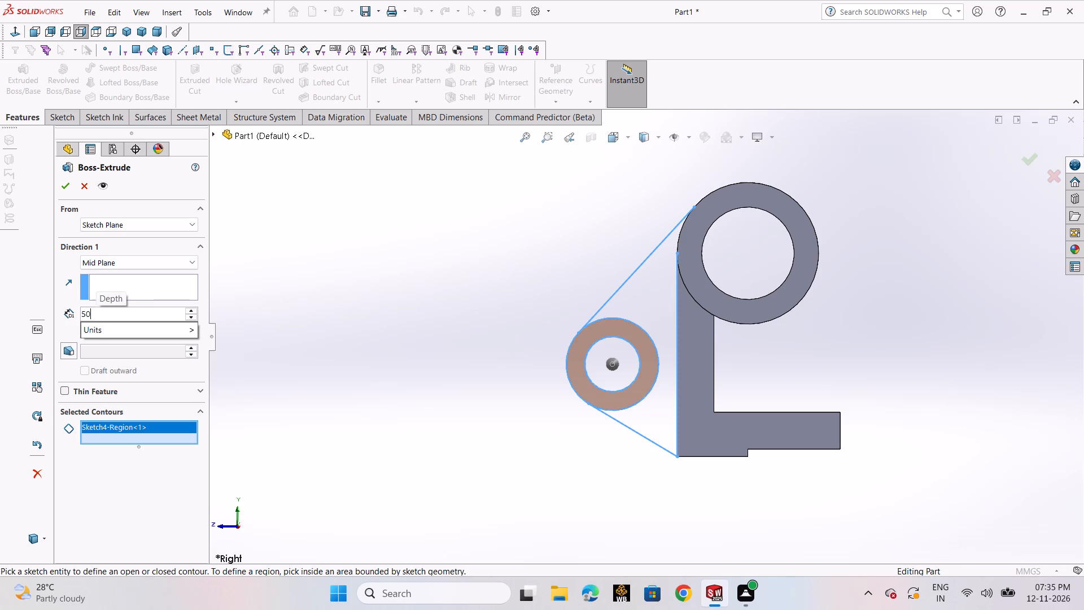
key("Return")
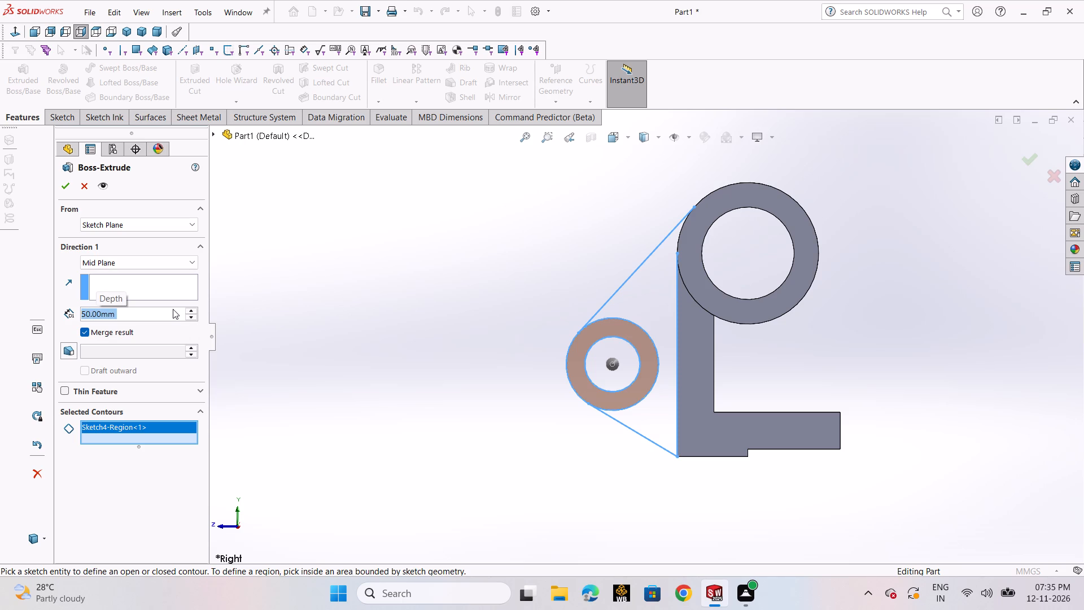
left_click(69, 193)
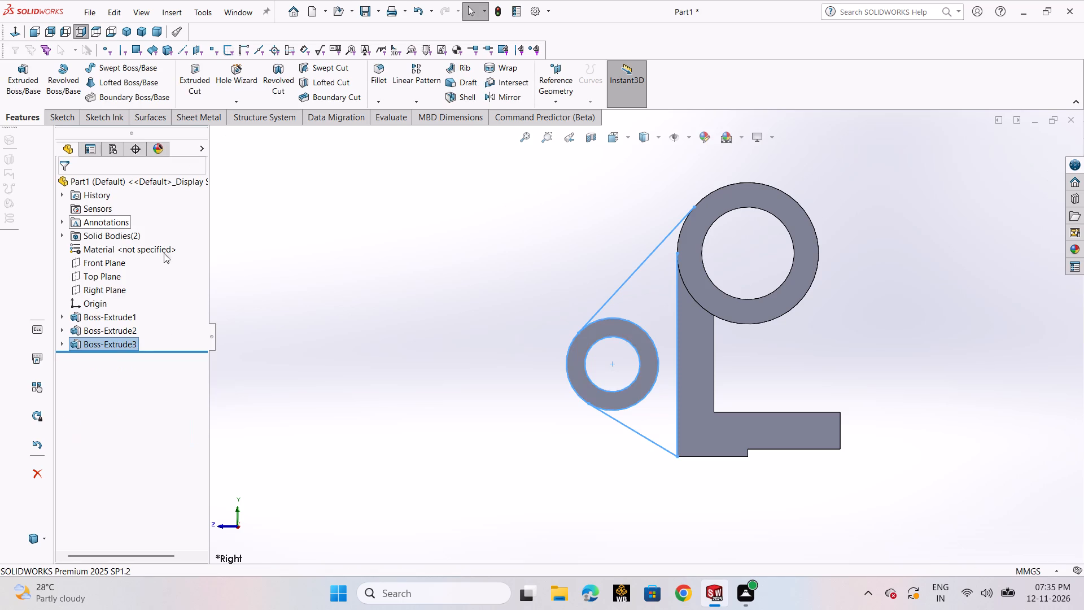
left_click(414, 330)
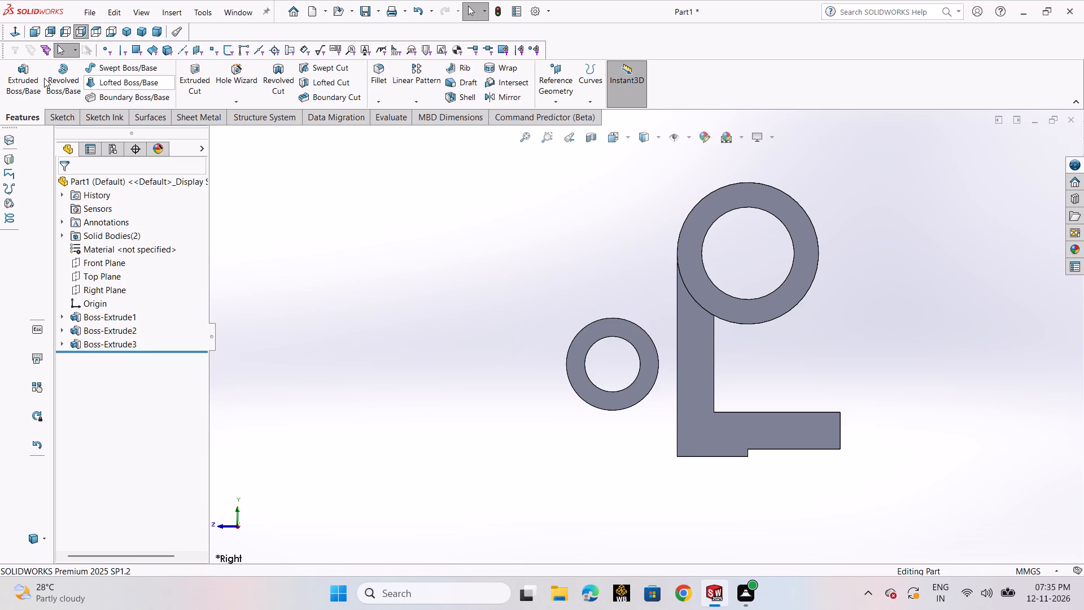
Edit the ring extrusion's sketch and delete its upper and lower tangent lines.
left_click(24, 78)
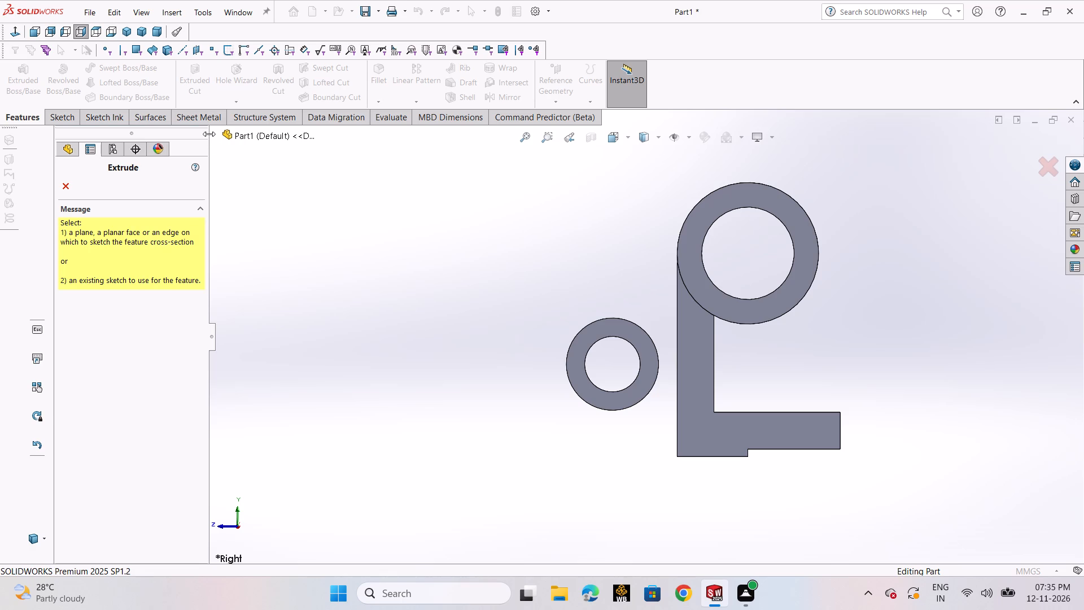
left_click(68, 185)
left_click(62, 343)
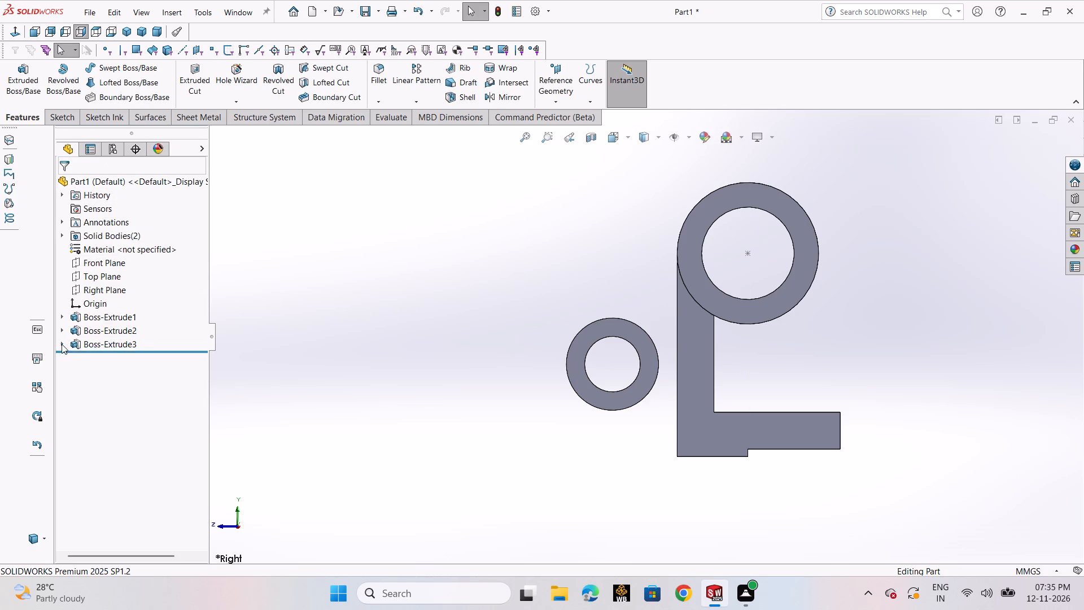
left_click(99, 354)
left_click(116, 311)
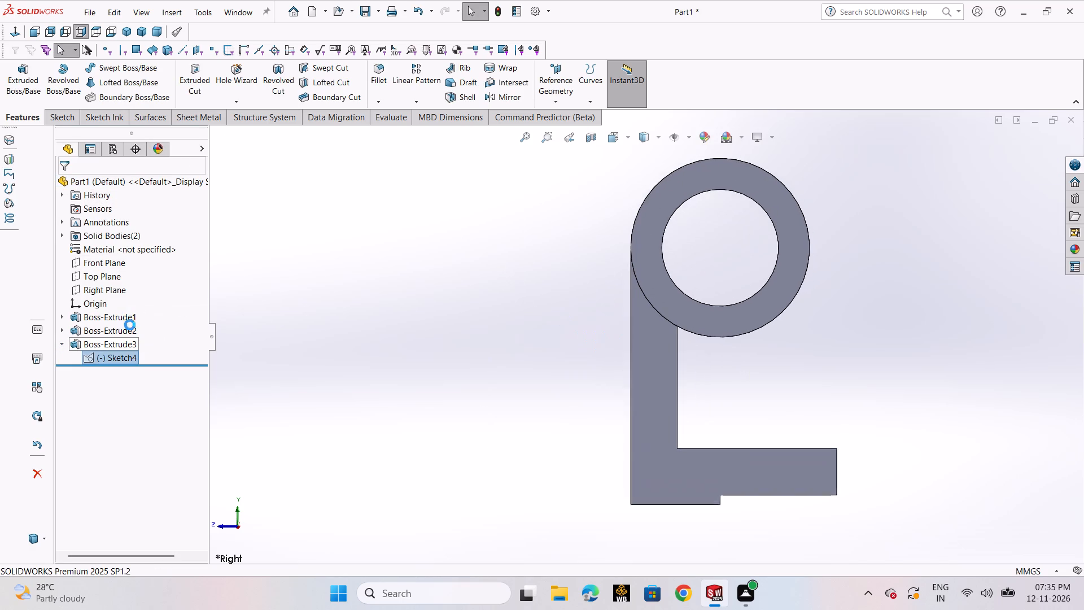
scroll(562, 404, "up", 2)
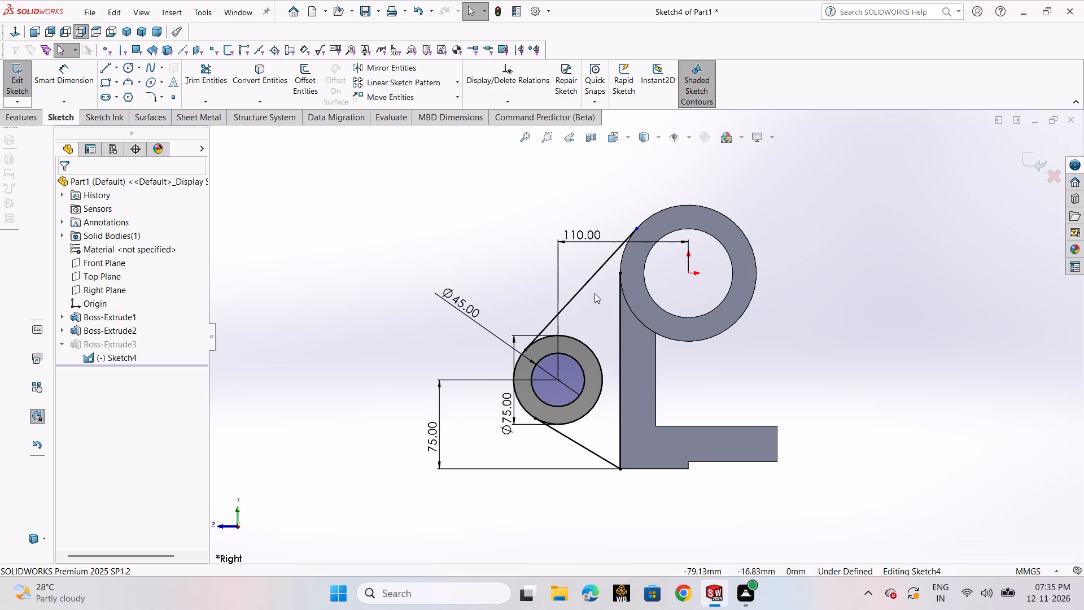
left_click(589, 281)
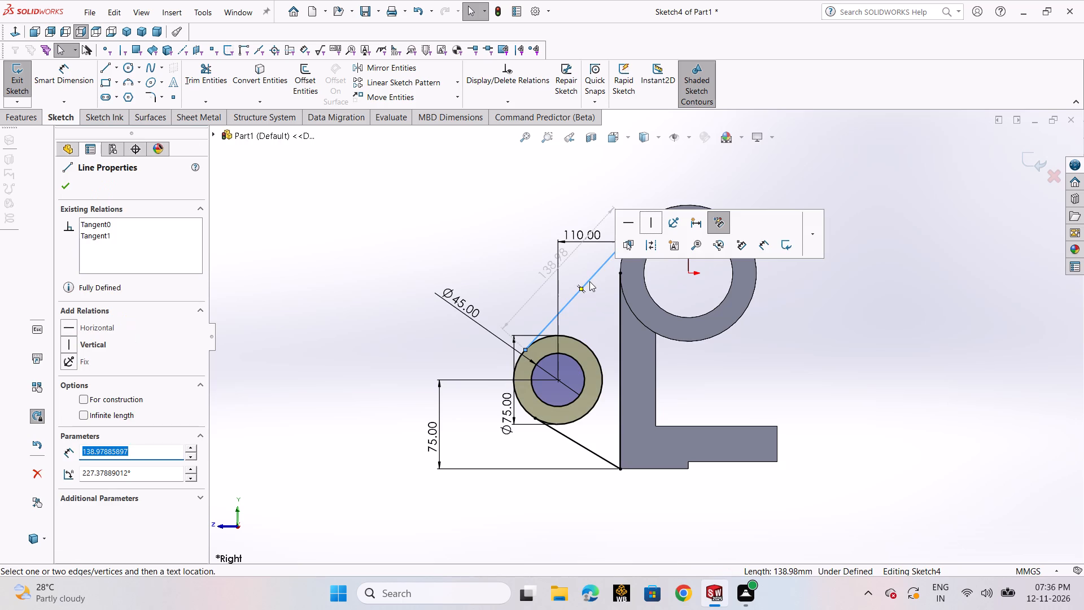
key("Delete")
left_click(462, 295)
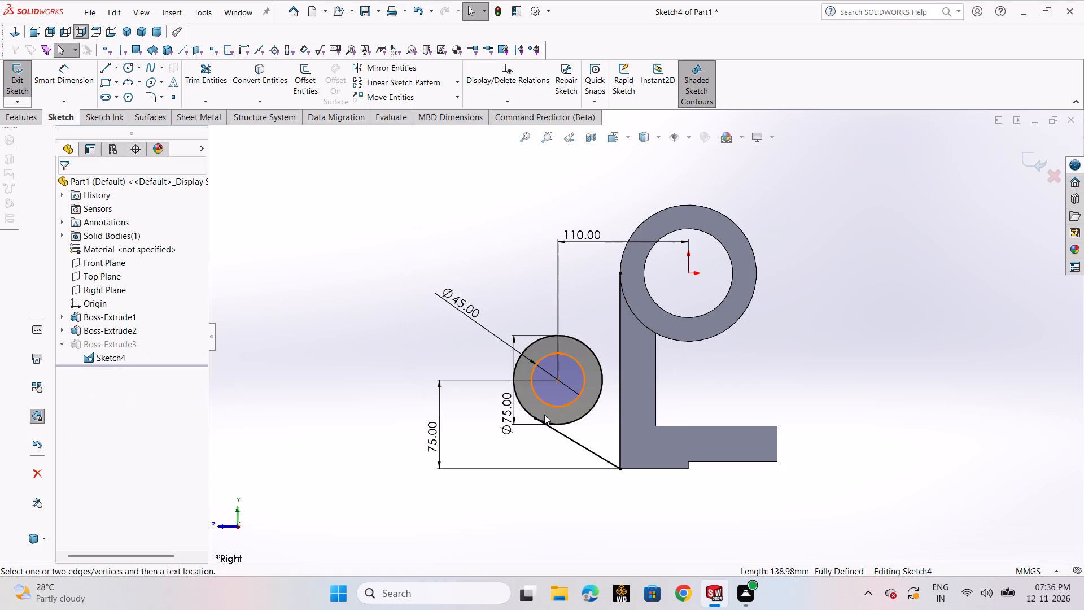
left_click(562, 435)
key("Delete")
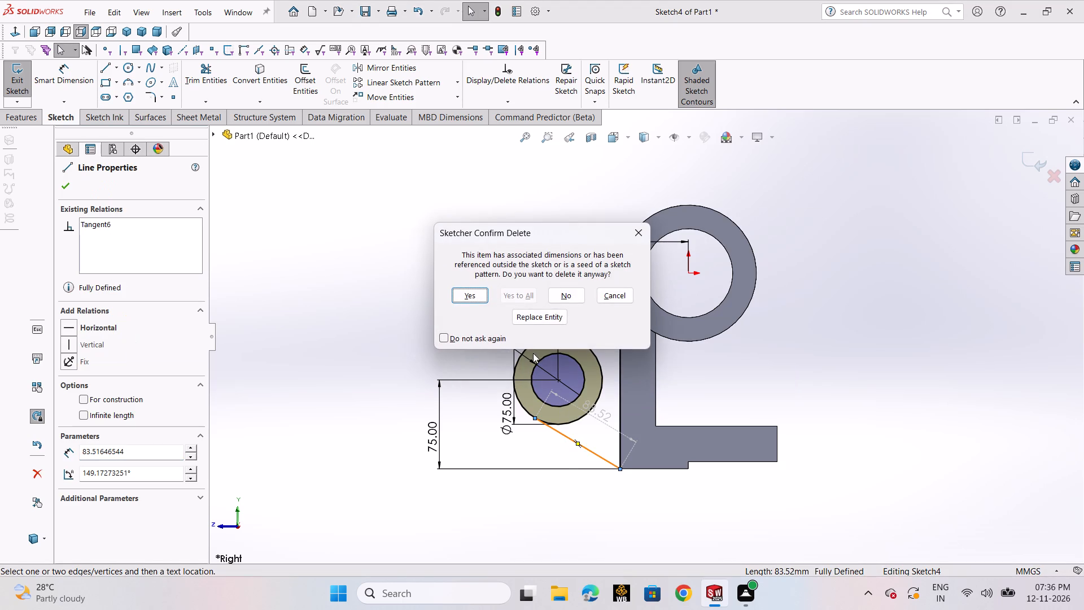
left_click(466, 294)
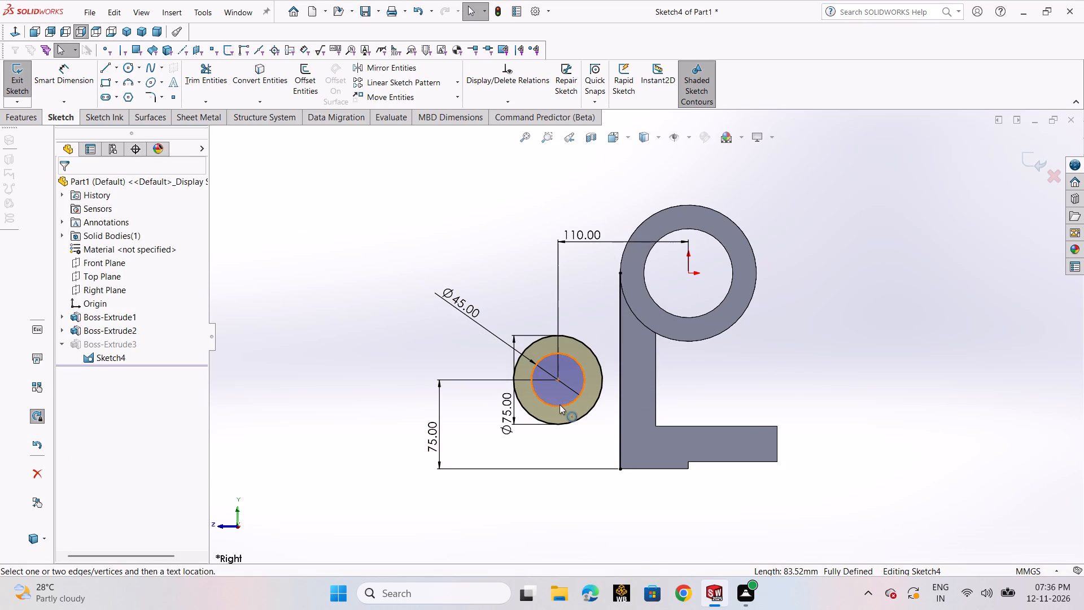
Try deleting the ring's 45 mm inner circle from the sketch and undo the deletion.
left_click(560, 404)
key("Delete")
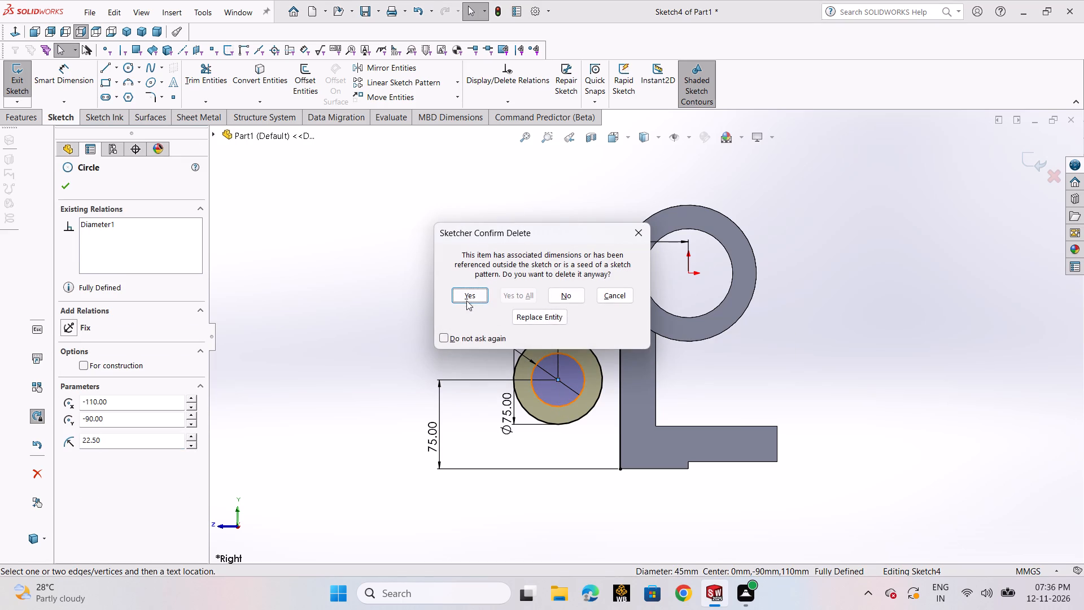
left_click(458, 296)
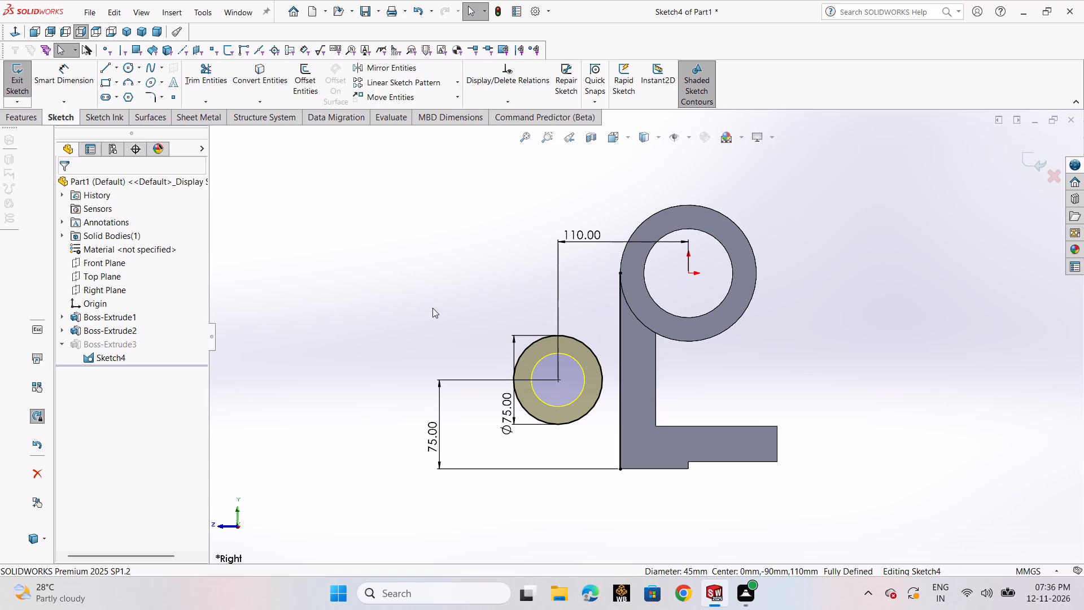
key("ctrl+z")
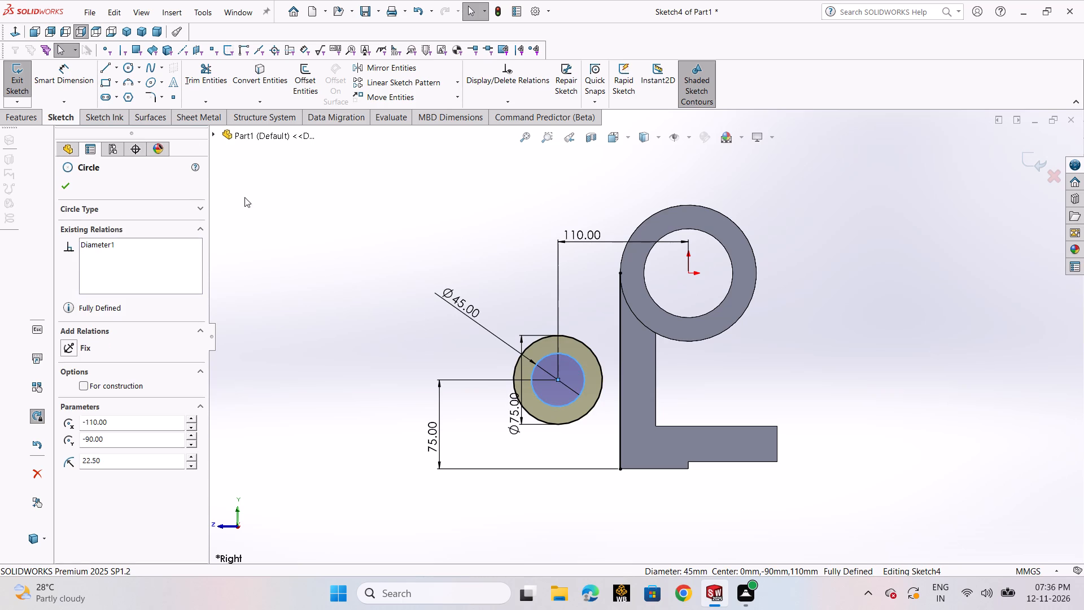
In a new Right Plane sketch, convert the outer edges of the small ring and hollow cylinder and the support's long vertical edge.
left_click(18, 79)
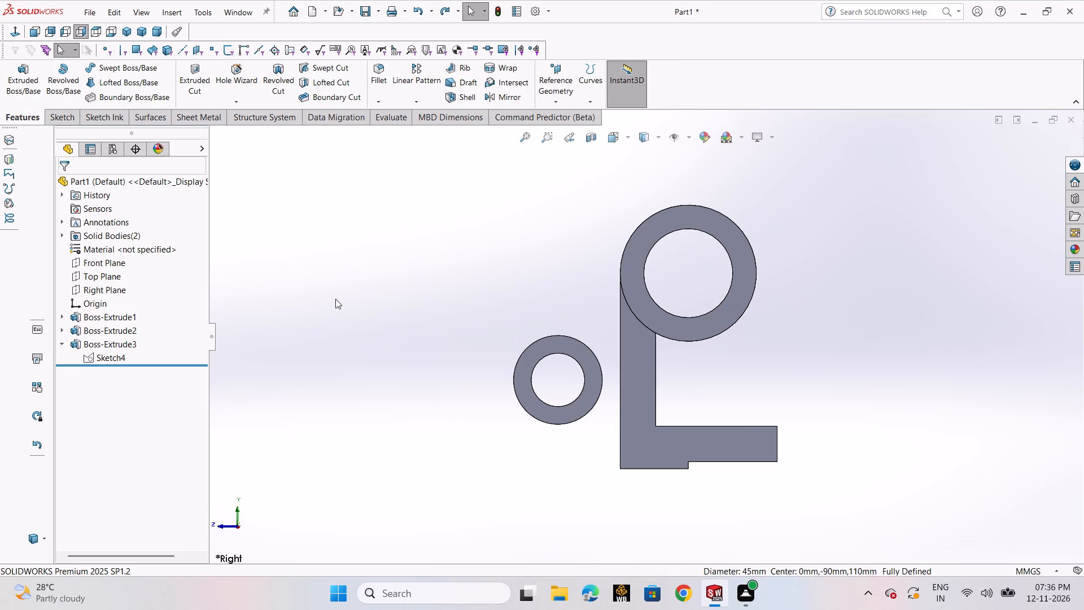
left_click(335, 298)
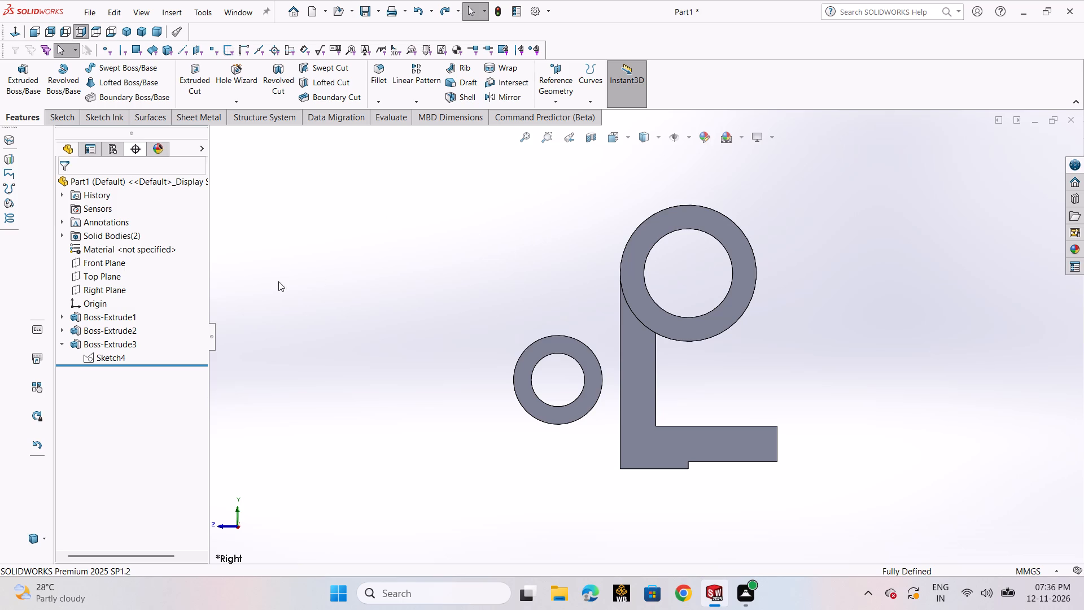
left_click(108, 288)
left_click(122, 268)
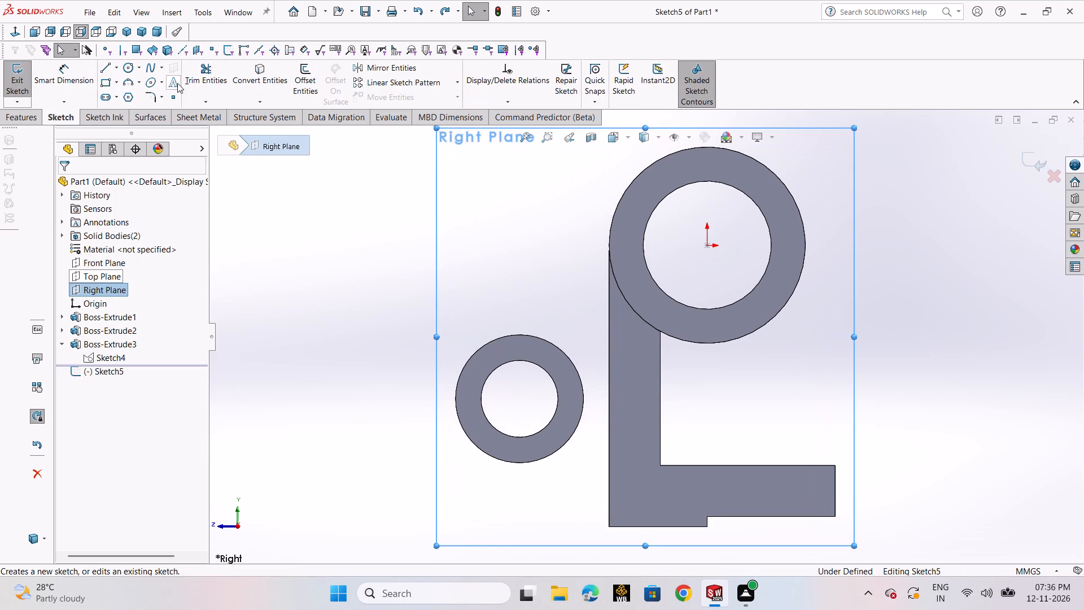
left_click(268, 75)
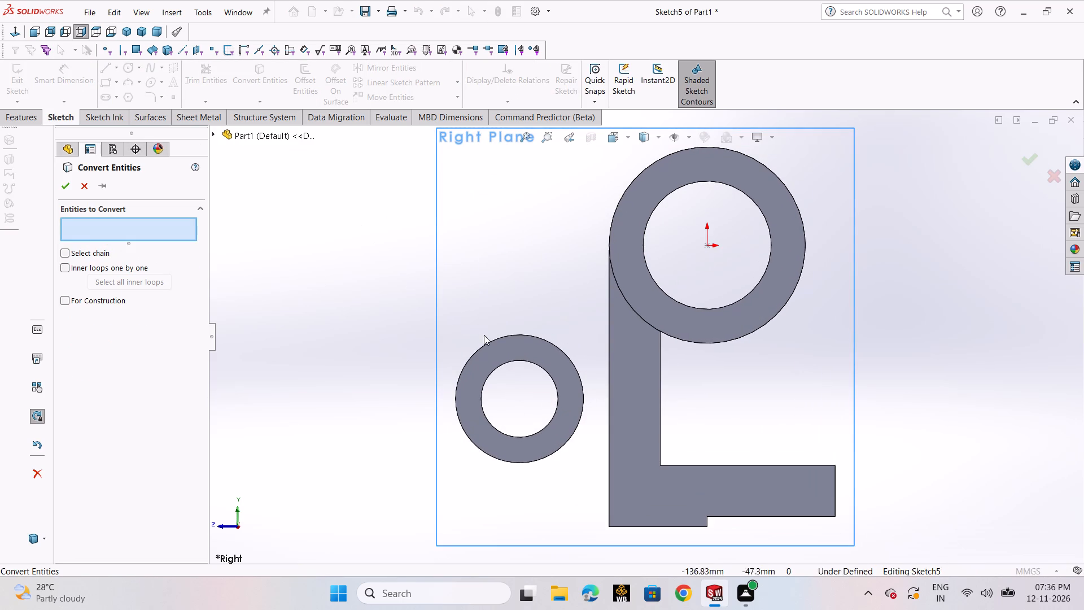
left_click(492, 342)
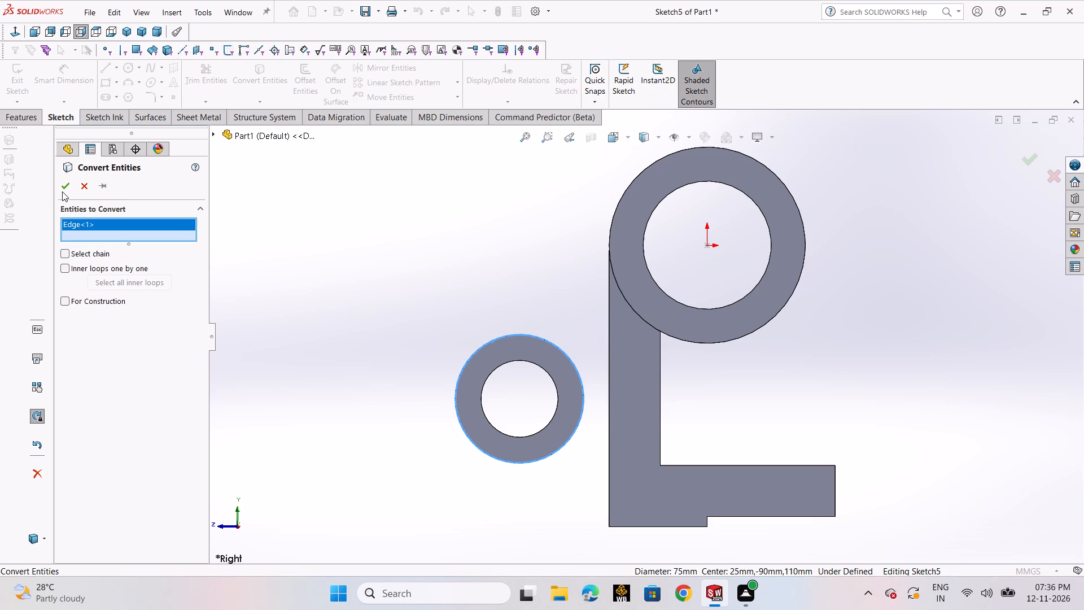
left_click(63, 190)
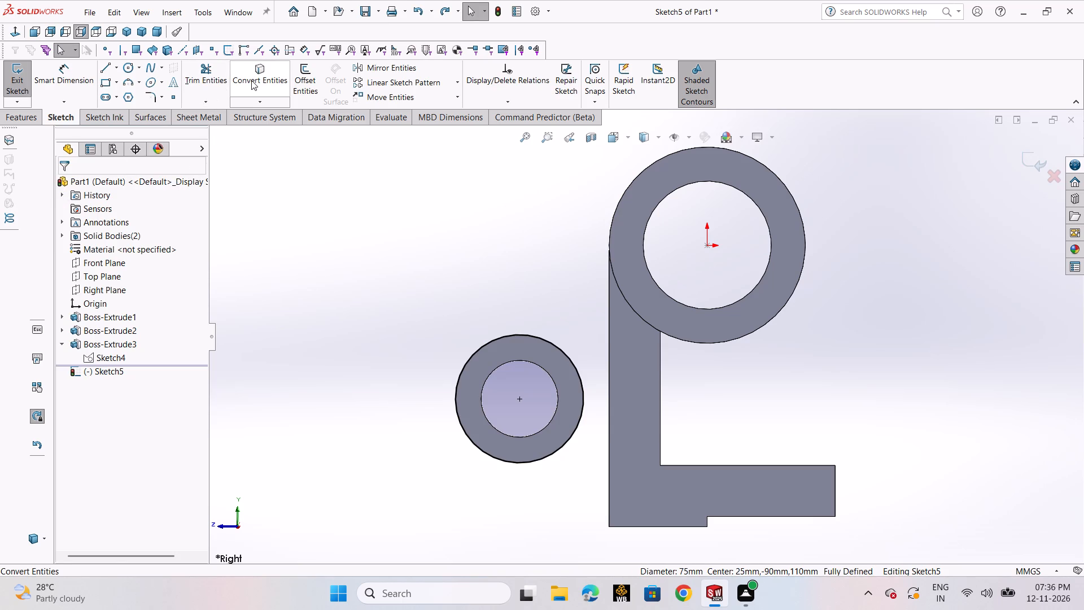
left_click(251, 80)
left_click(609, 302)
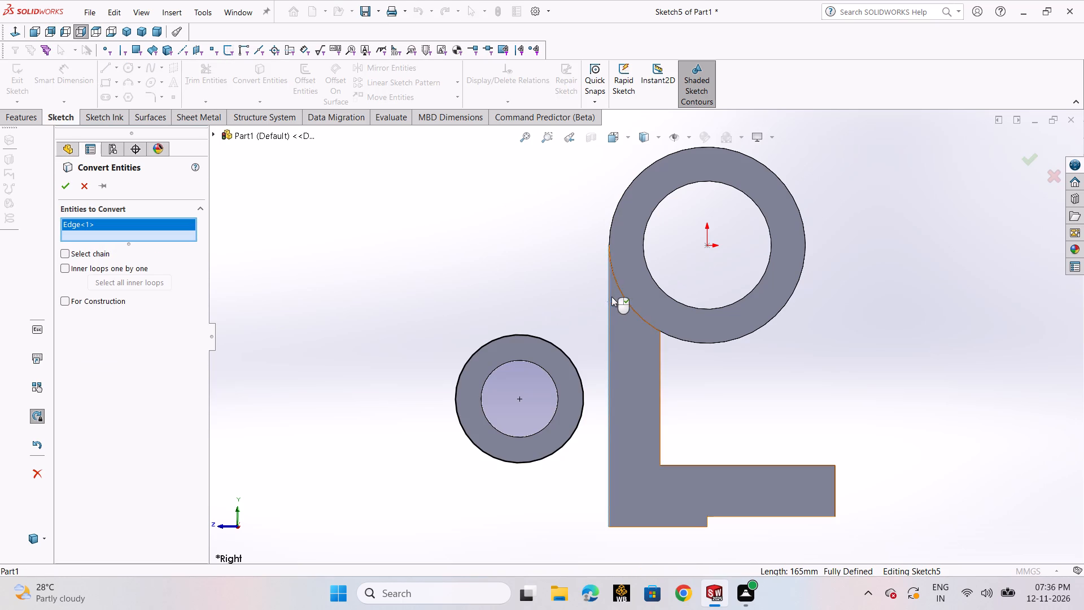
left_click(616, 212)
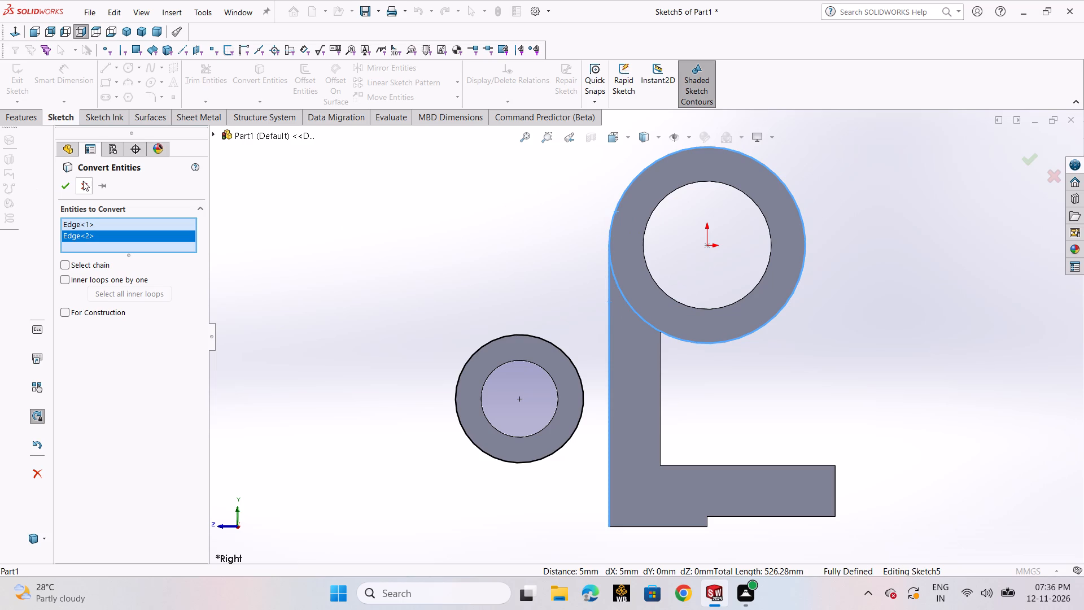
left_click(69, 185)
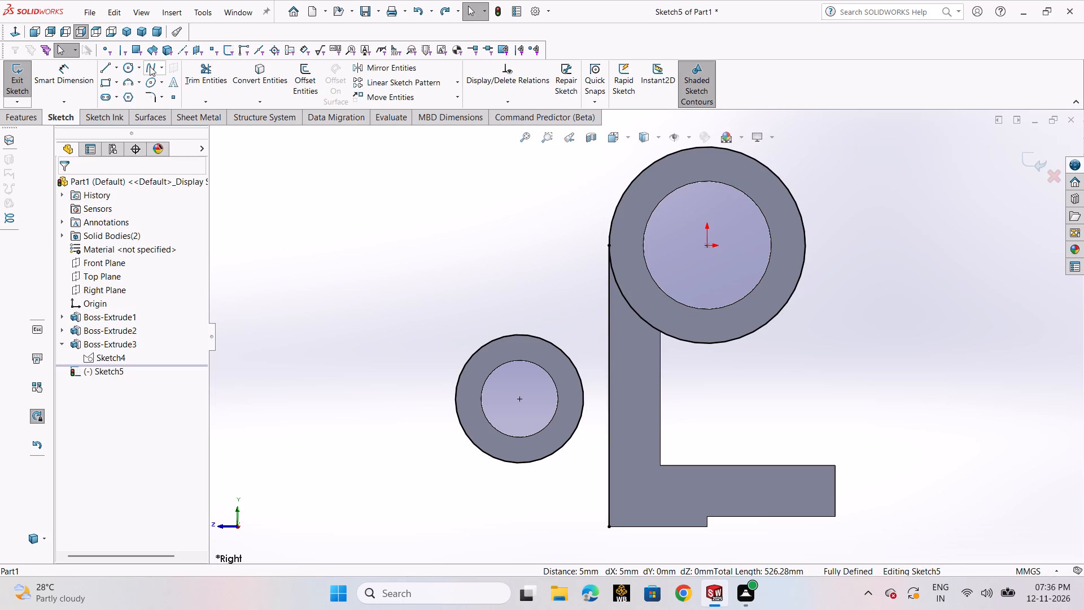
Sketch a free slanted line above the small ring, rising to just beside the upper part of the hollow cylinder.
left_click(103, 66)
left_click(107, 79)
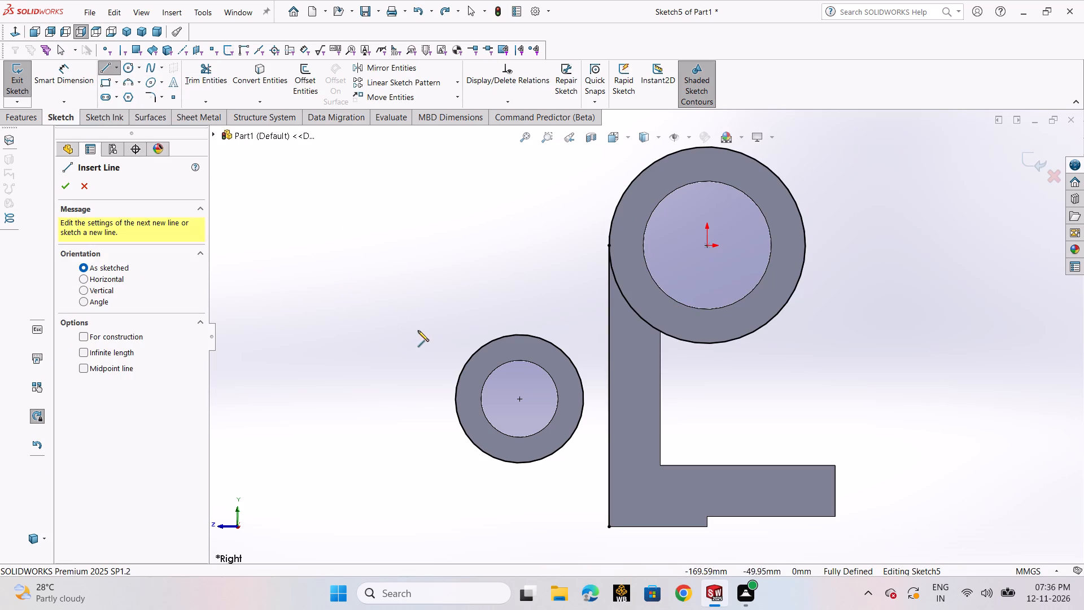
left_click(419, 333)
left_click(626, 163)
right_click(626, 163)
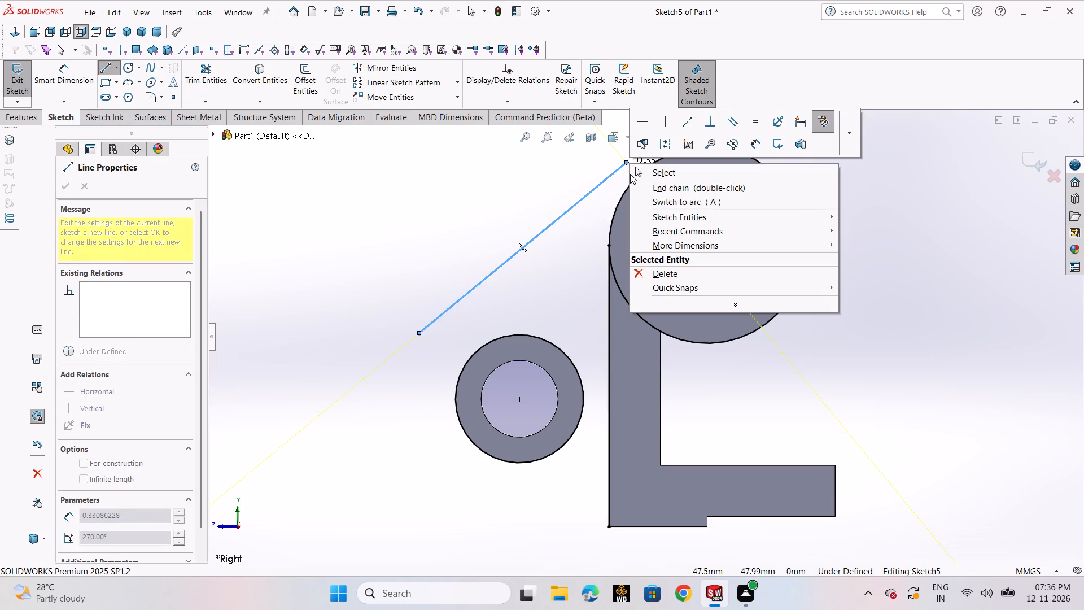
left_click(638, 170)
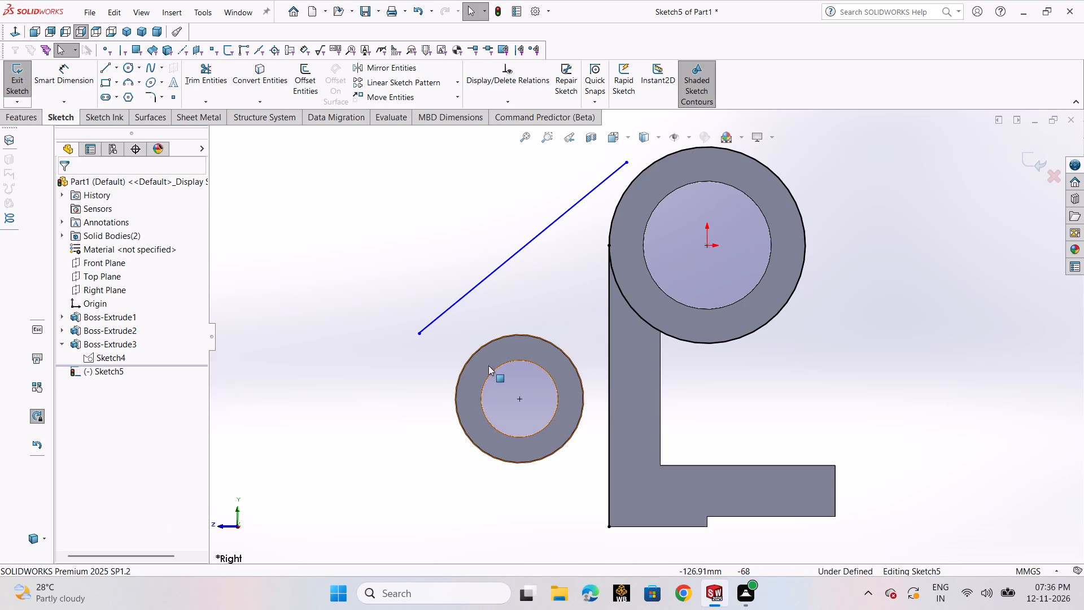
Make the slanted line tangent to the outer circles of the hollow cylinder and the small ring.
left_click(627, 191)
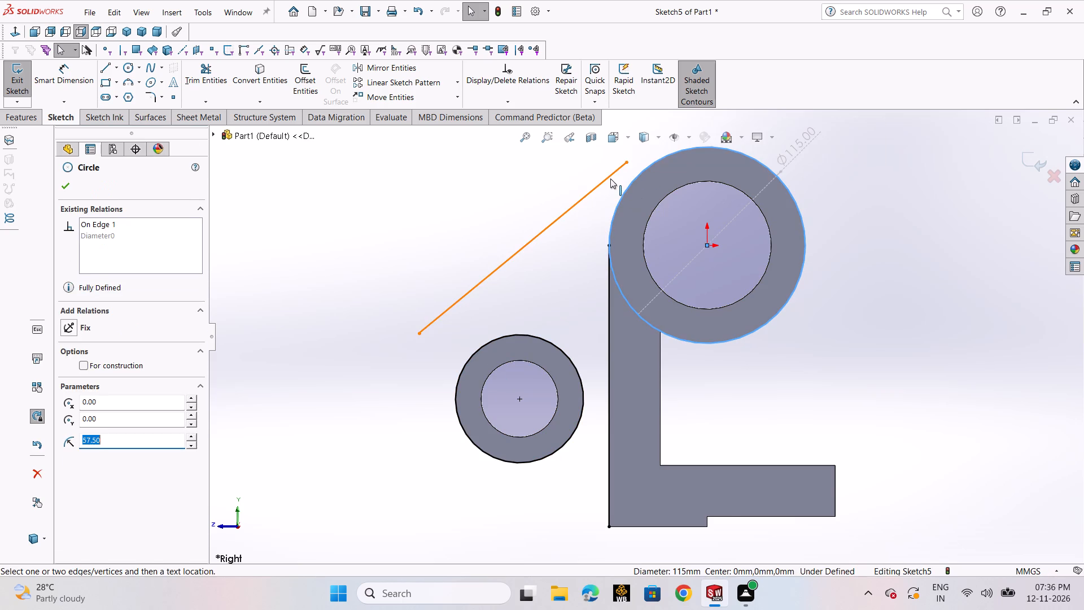
left_click(610, 177, "ctrl")
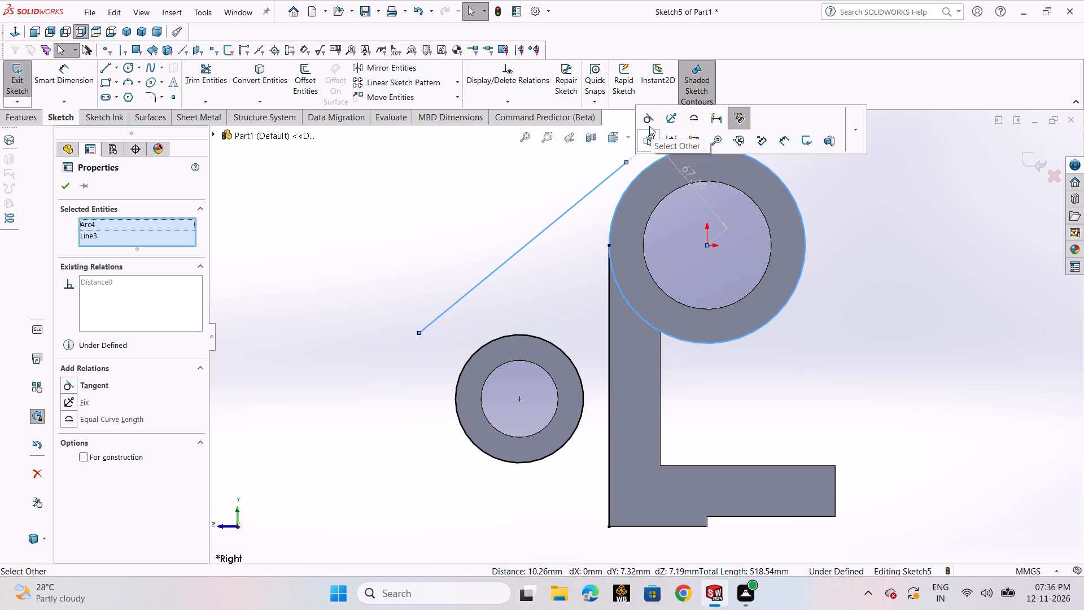
left_click(649, 126)
left_click(436, 374)
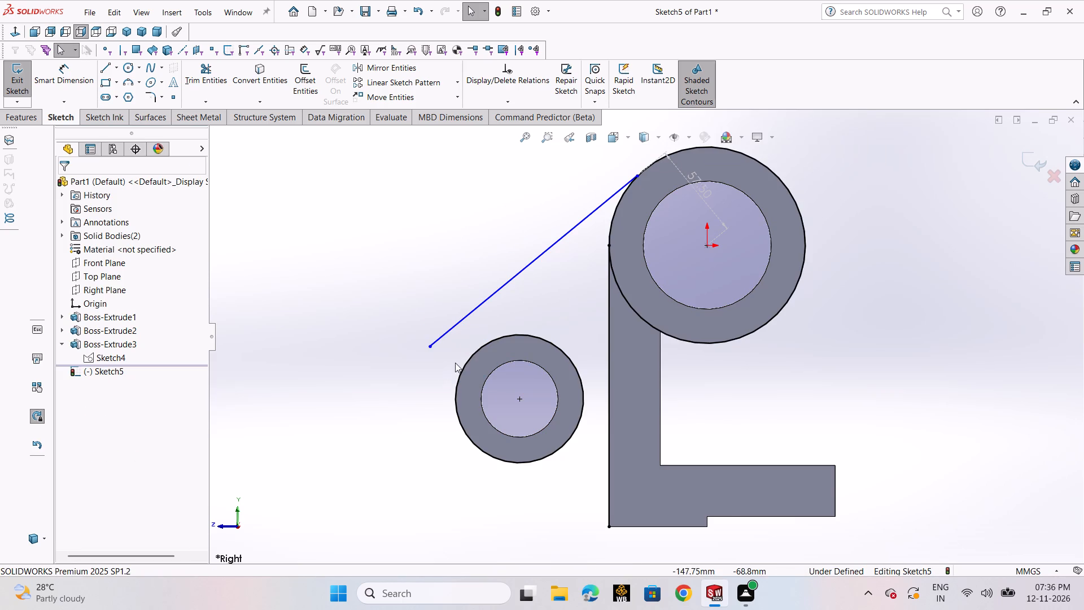
left_click(465, 365)
left_click(460, 321, "ctrl")
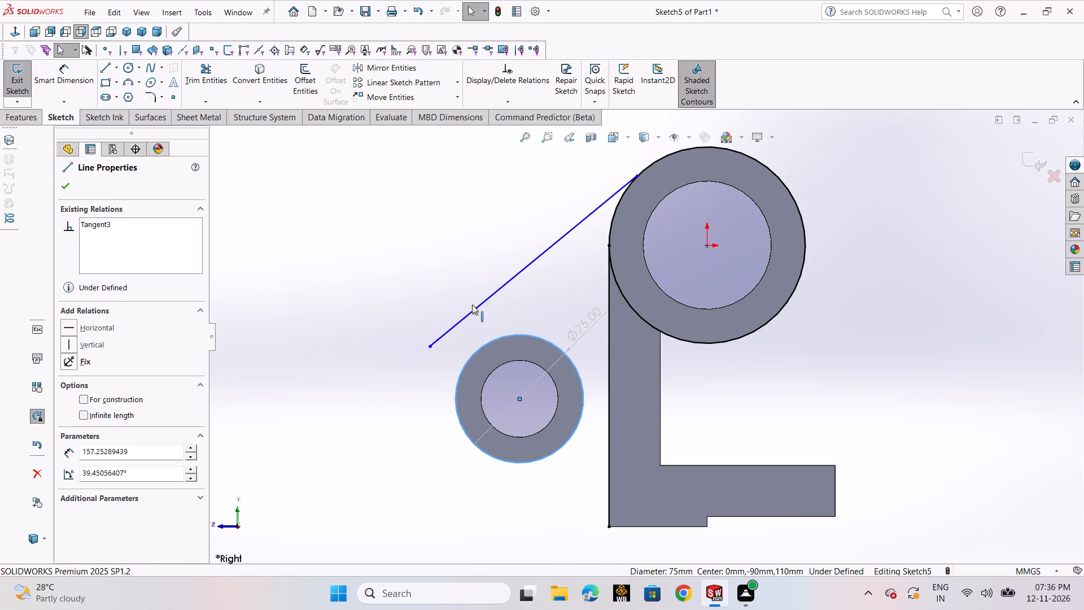
left_click(504, 264)
left_click(384, 325)
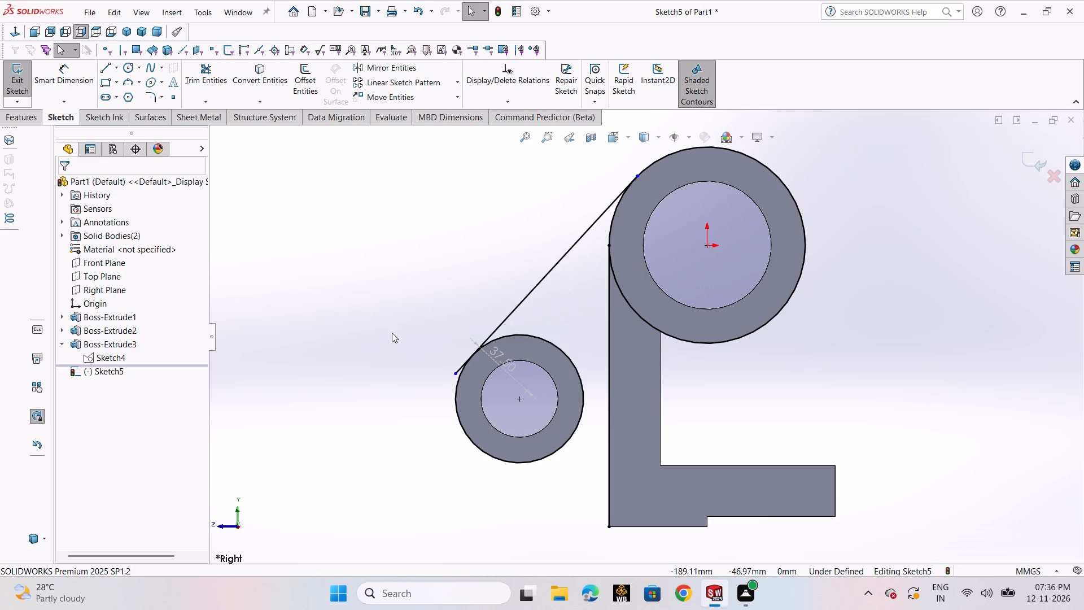
Move the slanted line's lower endpoint onto its tangent point on the small ring's outer circle.
left_click_drag(452, 372, 500, 347)
left_click_drag(491, 336, 483, 356)
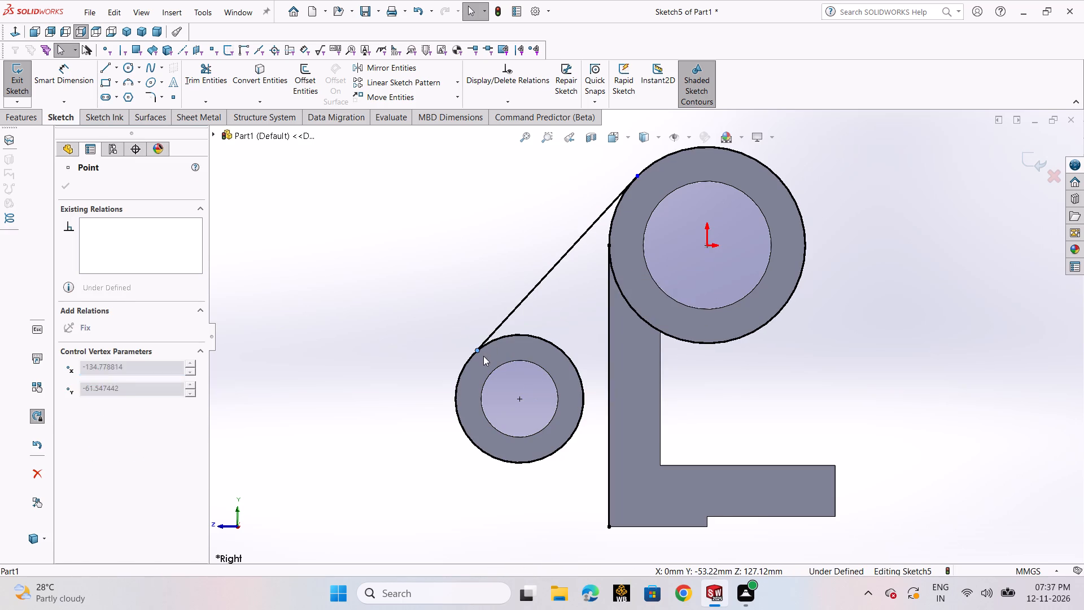
left_click_drag(483, 356, 482, 358)
left_click(422, 346)
scroll(481, 347, "down", 4)
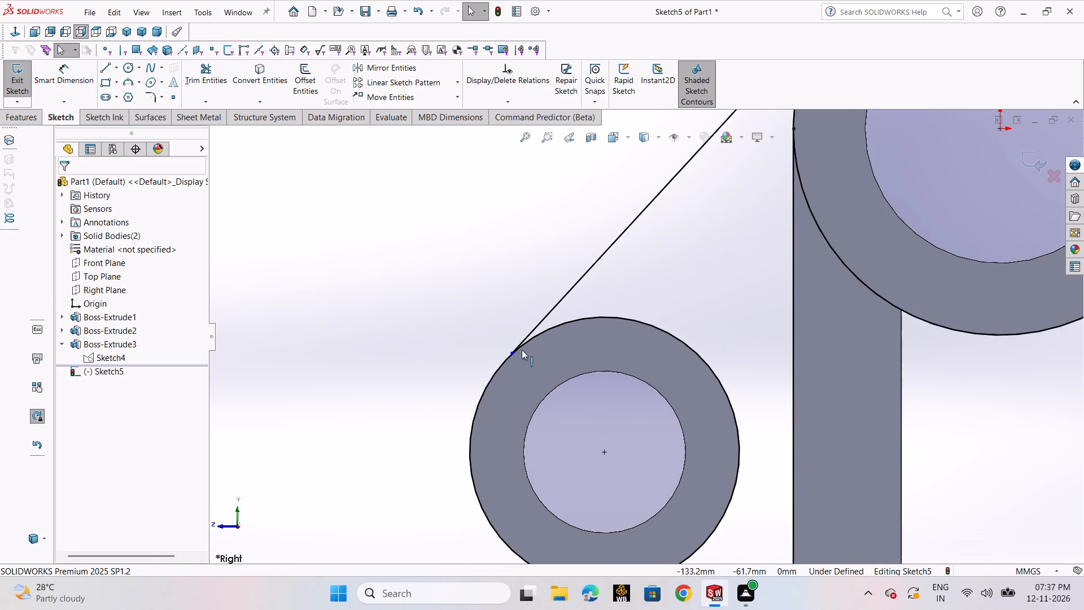
scroll(522, 350, "down", 12)
scroll(578, 357, "down", 6)
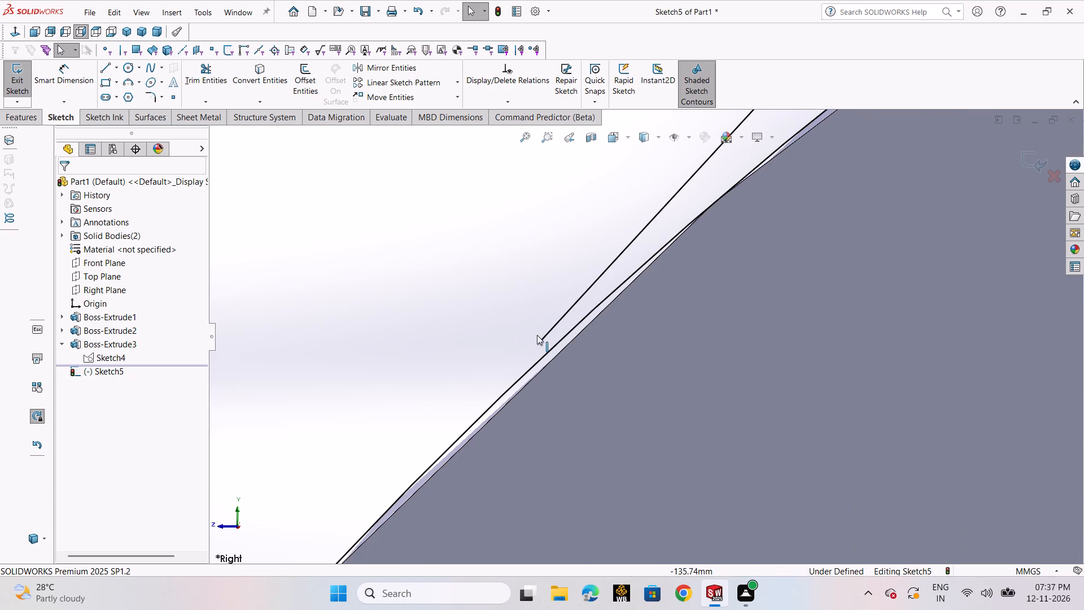
left_click_drag(540, 339, 465, 465)
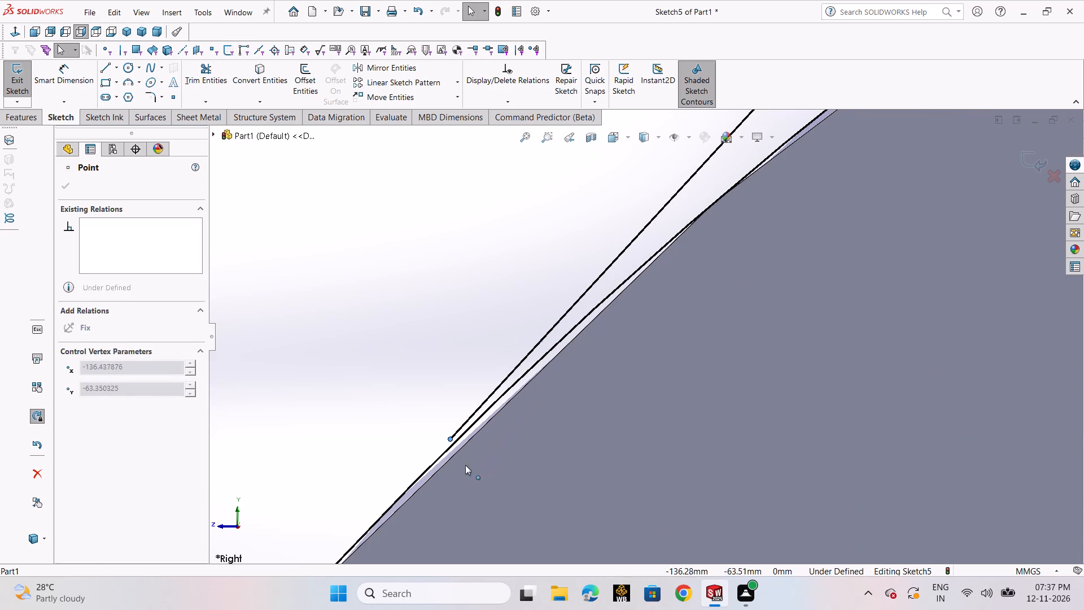
left_click_drag(465, 465, 406, 529)
left_click(343, 401)
Sketch a line about 83.5 mm long from the support's lower outer corner, ending tangent to the small ring's underside.
scroll(688, 450, "up", 2)
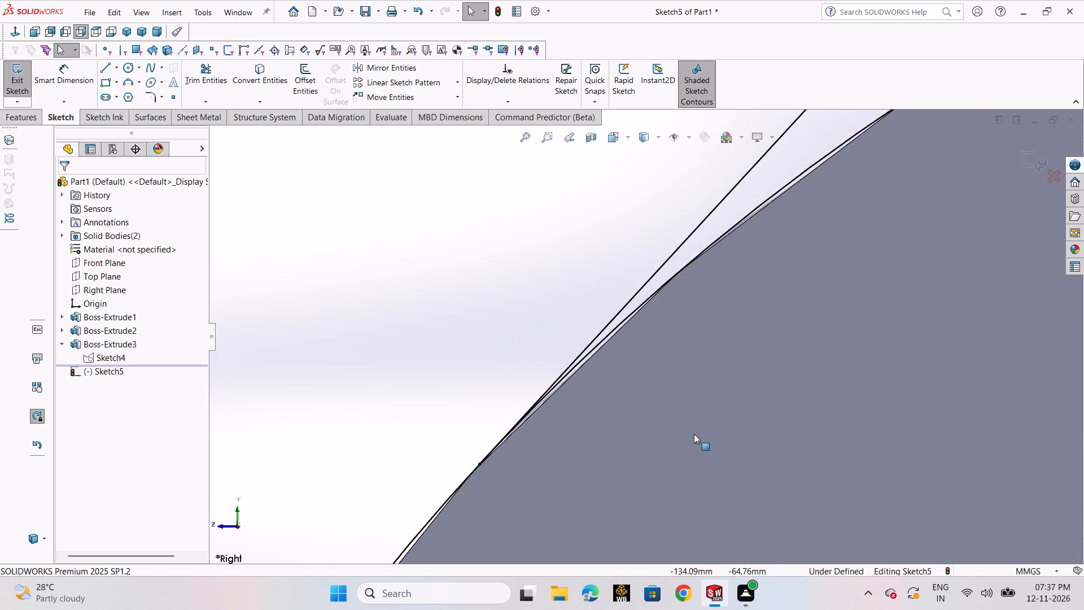
scroll(694, 434, "up", 13)
scroll(790, 341, "down", 2)
scroll(793, 334, "up", 11)
scroll(768, 229, "down", 5)
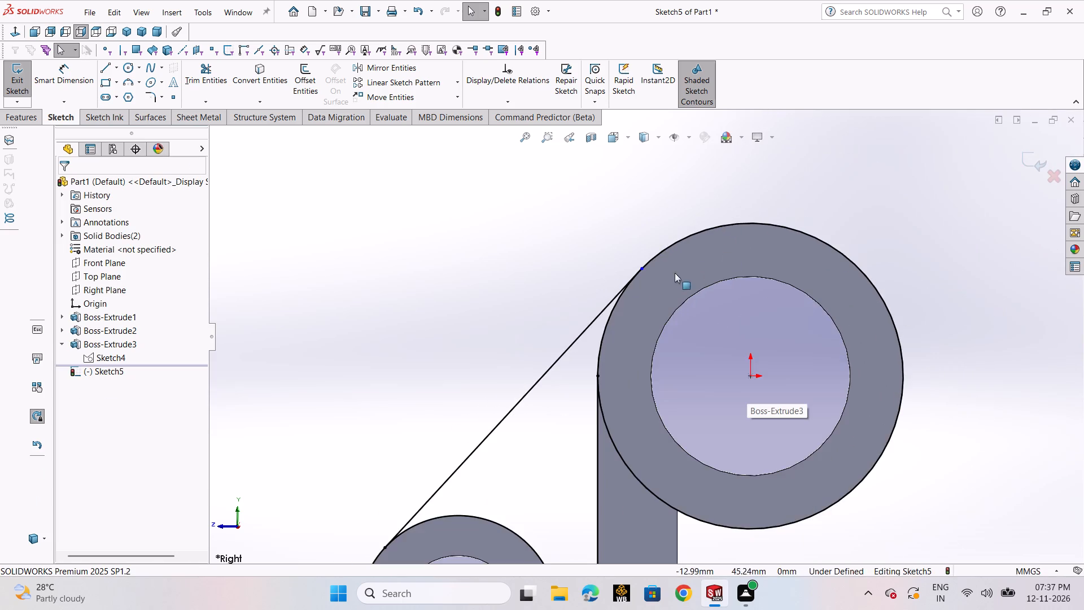
scroll(630, 286, "down", 4)
scroll(655, 302, "up", 13)
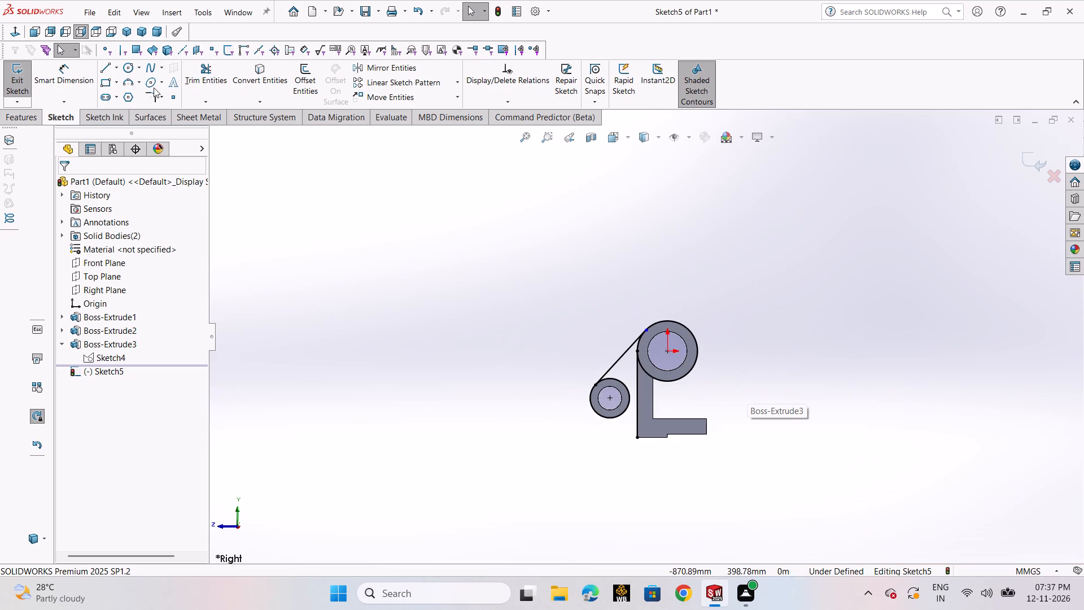
left_click(108, 68)
left_click(114, 79)
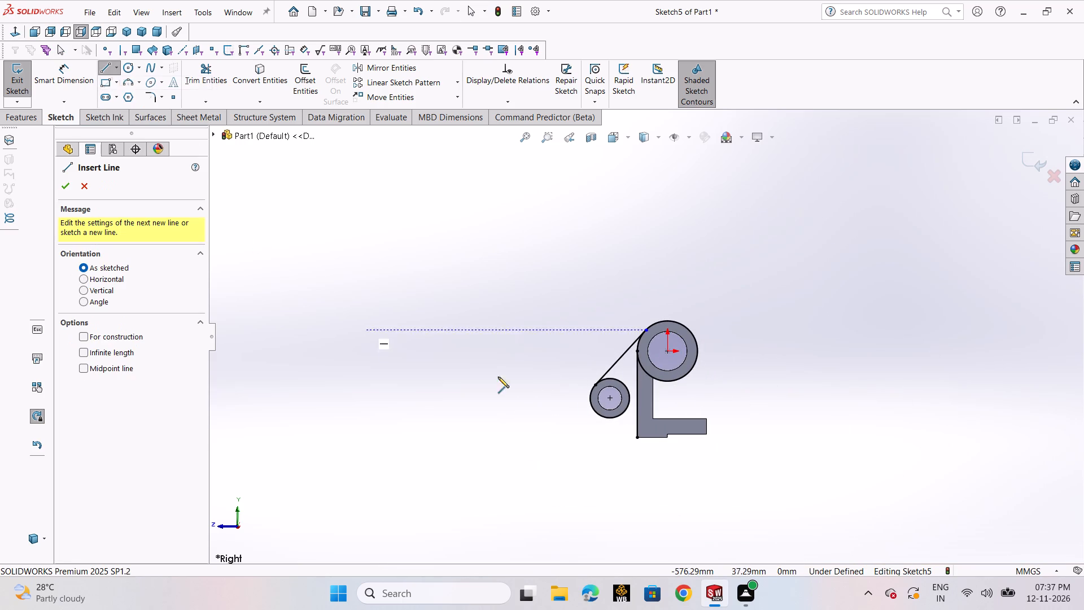
scroll(583, 393, "down", 3)
scroll(690, 431, "down", 3)
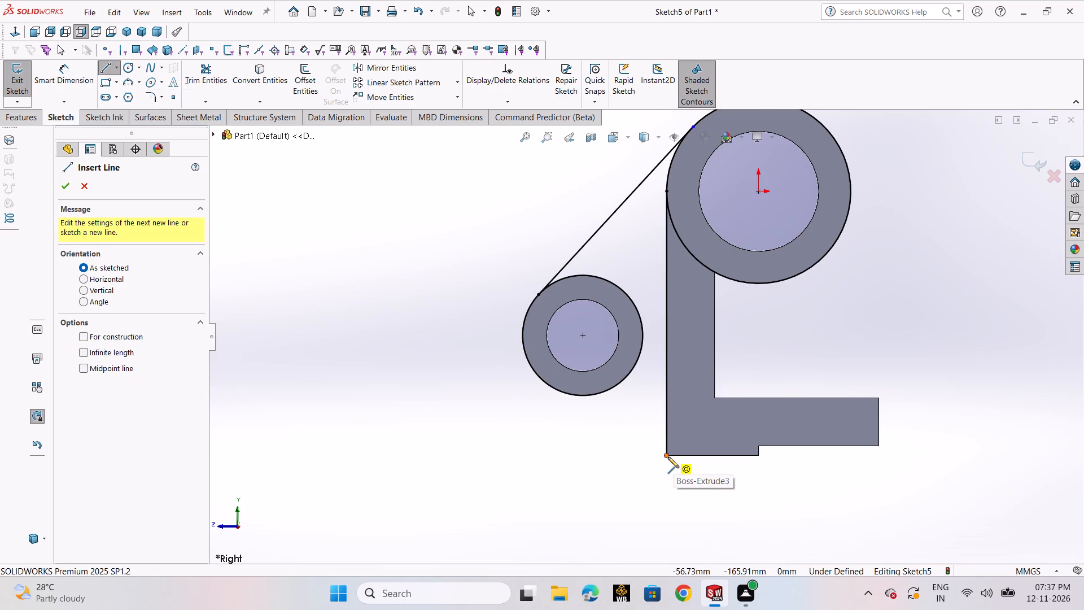
left_click(668, 457)
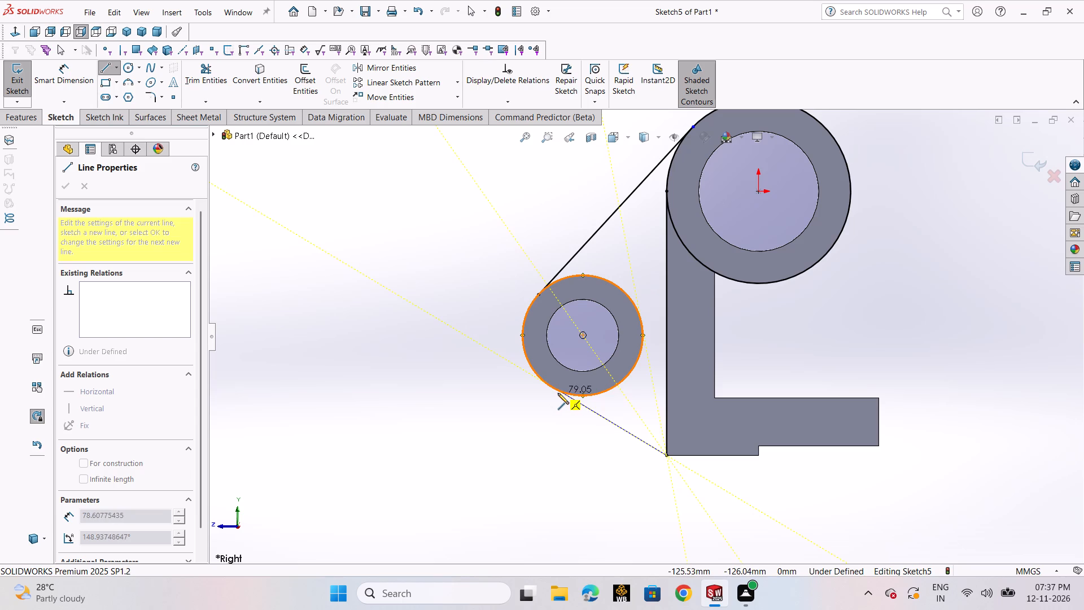
scroll(568, 395, "down", 7)
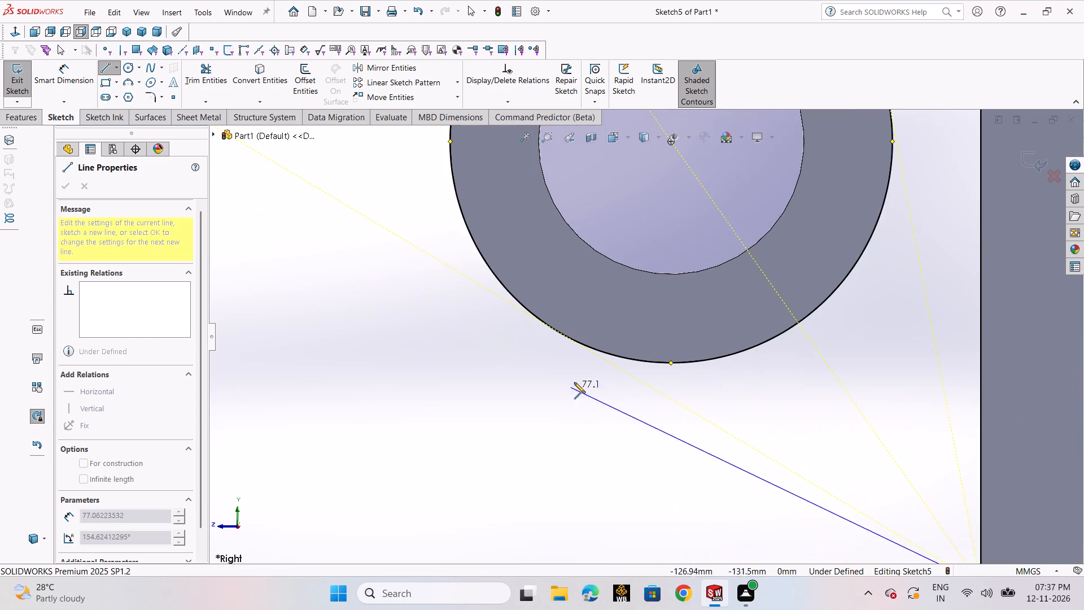
left_click(557, 333)
right_click(557, 333)
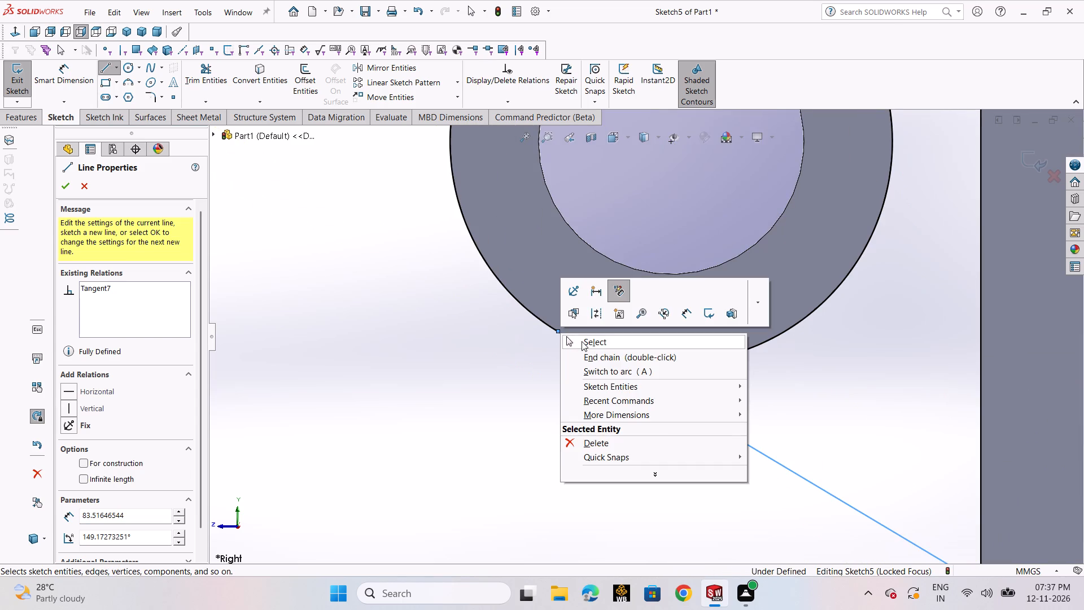
left_click(582, 341)
Power trim the ring circle's inner-facing arc, the cylinder circle's excess arc and the upper tangent line's overhang, and close the web sketch.
left_click(195, 73)
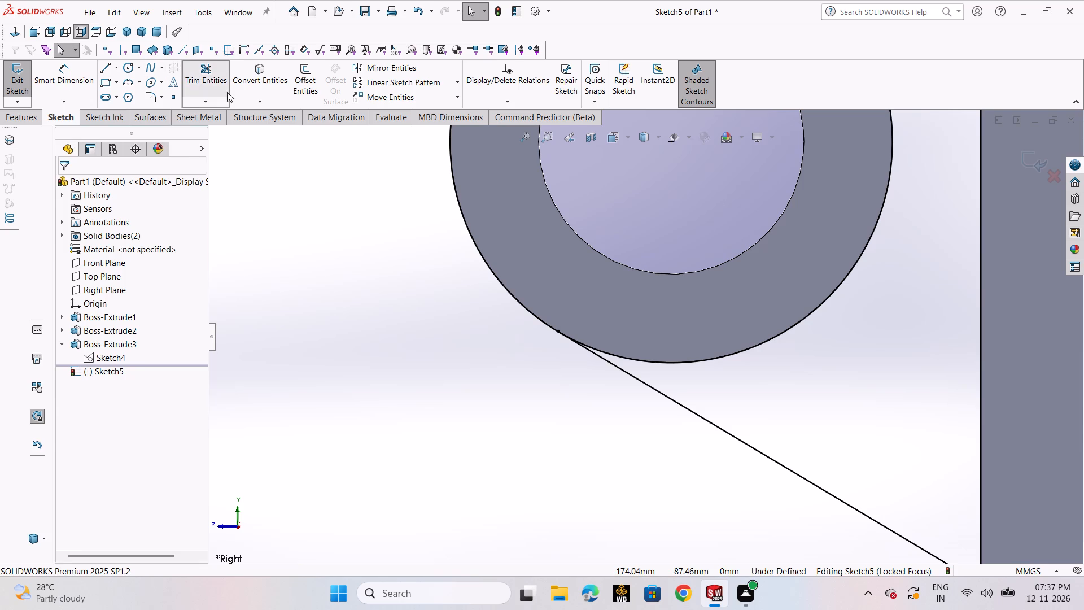
left_click_drag(845, 370, 741, 245)
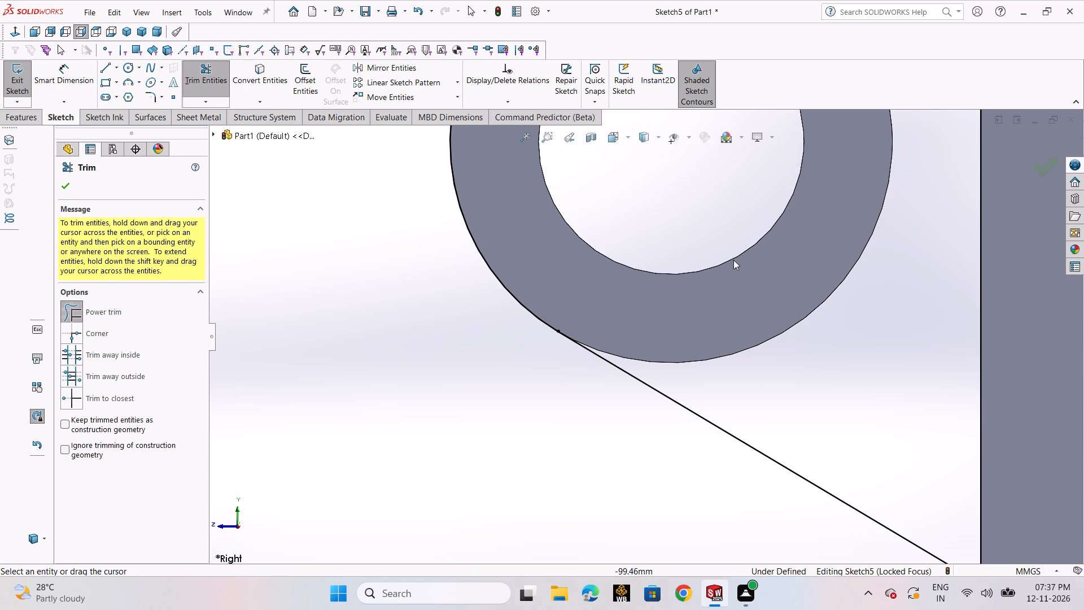
scroll(780, 324, "up", 9)
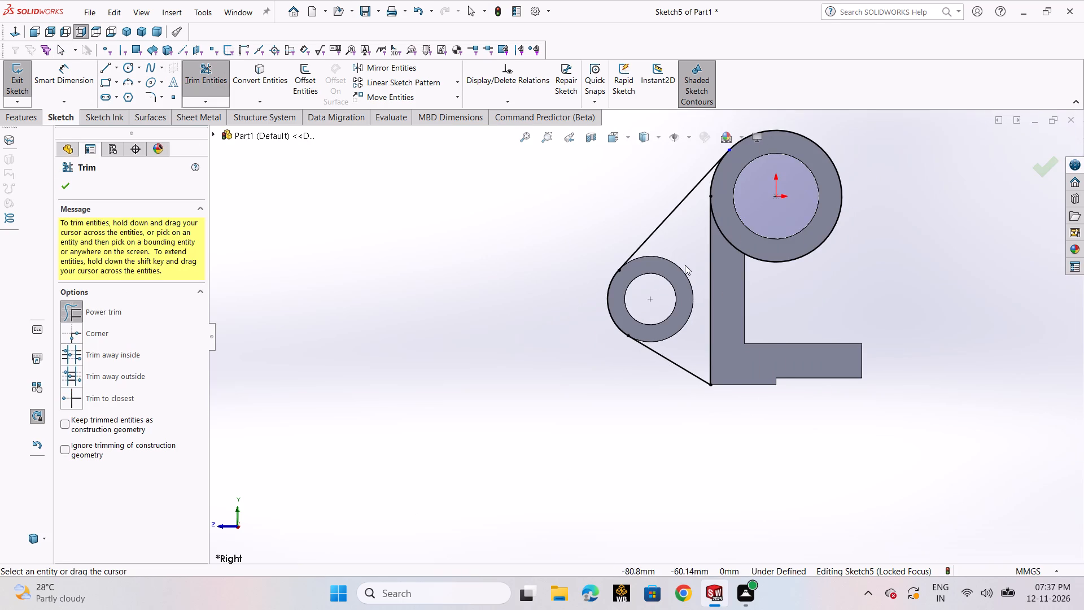
left_click_drag(732, 272, 746, 223)
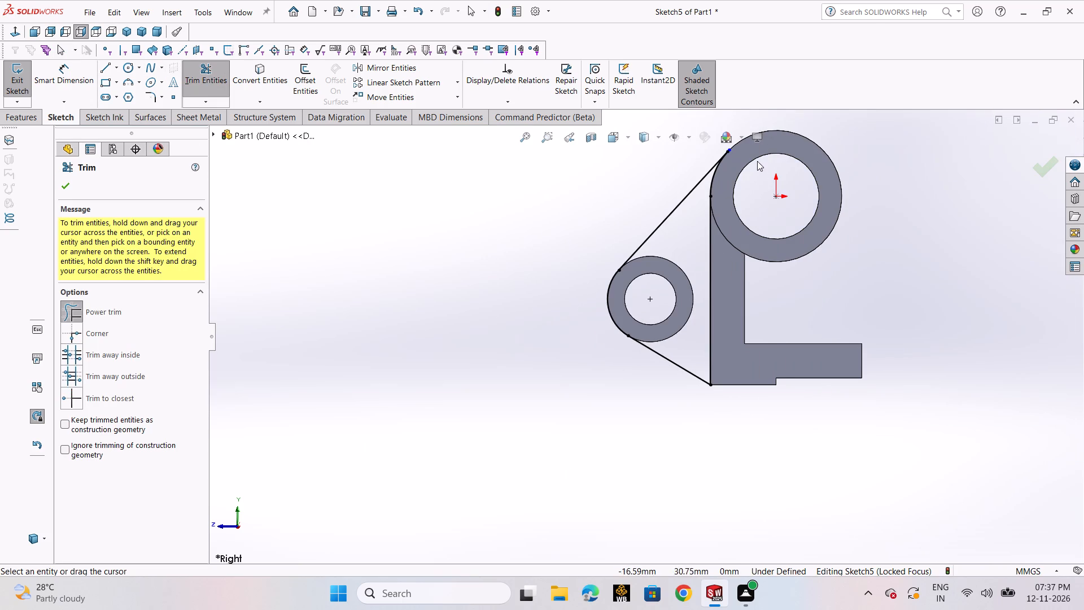
scroll(739, 206, "up", 3)
scroll(715, 210, "down", 5)
scroll(672, 294, "down", 14)
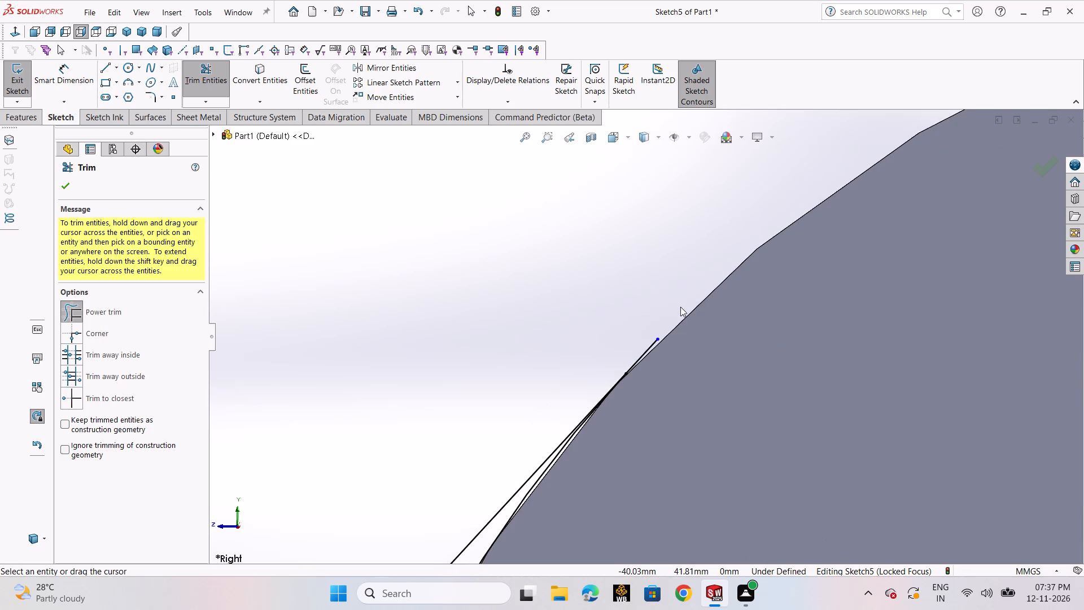
scroll(683, 337, "down", 4)
left_click_drag(595, 332, 652, 398)
scroll(623, 387, "up", 2)
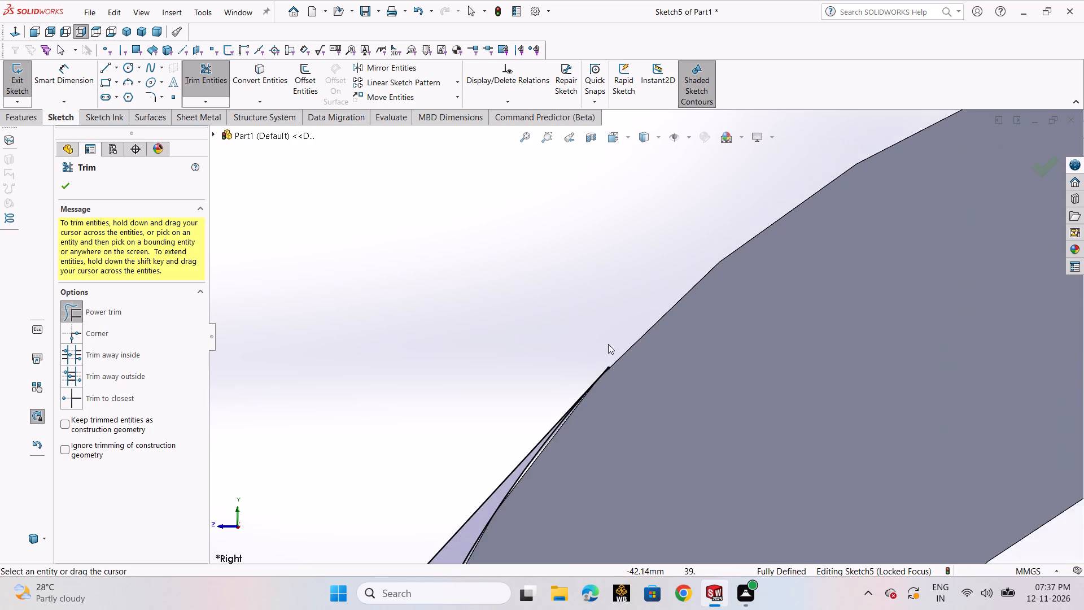
scroll(608, 344, "up", 20)
scroll(608, 344, "up", 4)
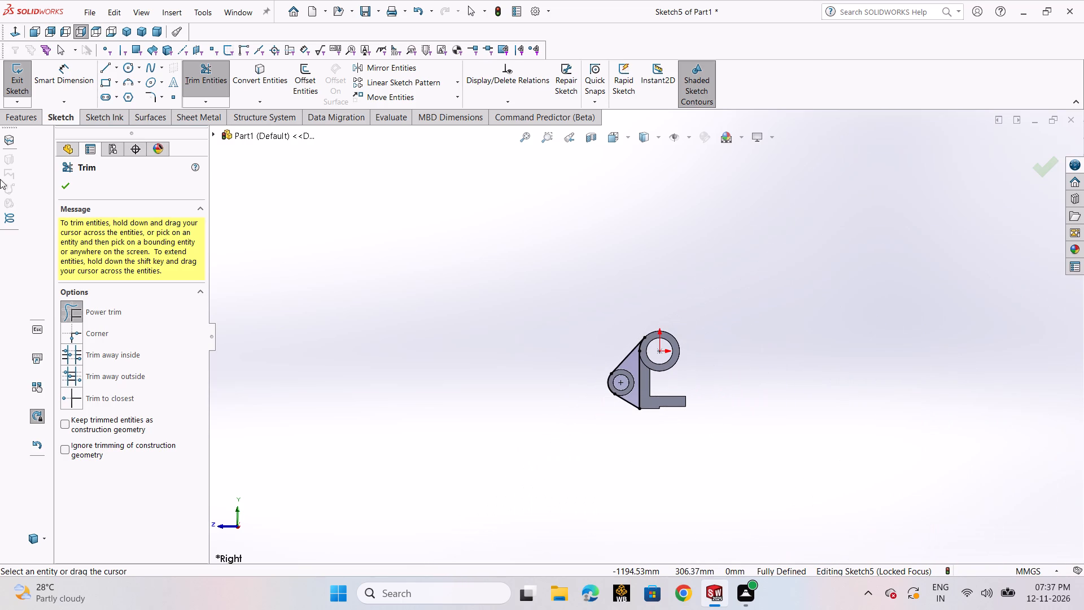
left_click(23, 80)
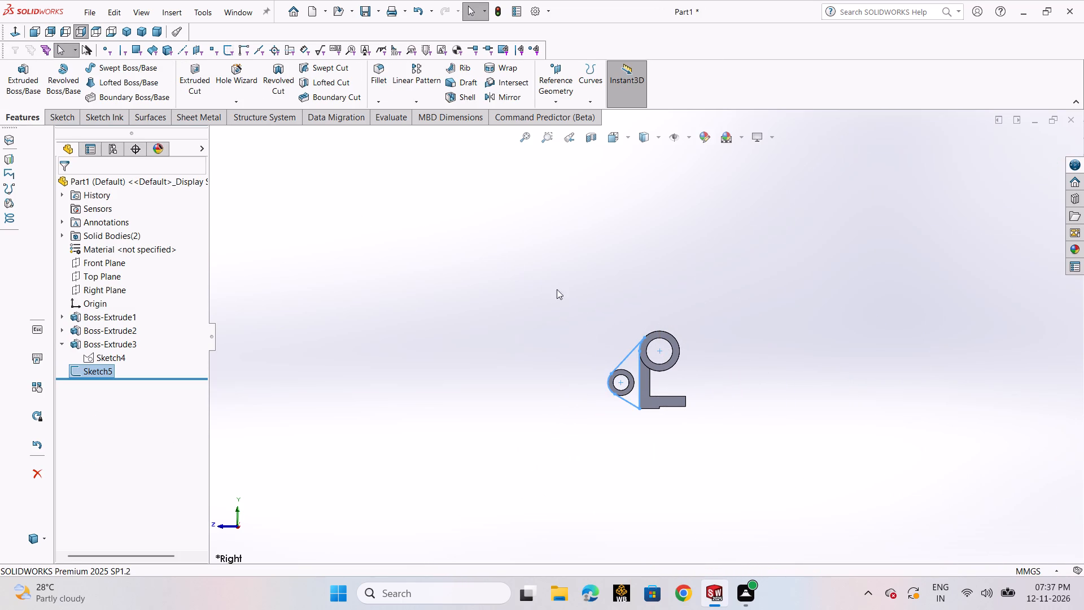
Extrude the web profile 26 mm with a mid-plane end condition, merging it with the existing bodies.
scroll(630, 330, "down", 16)
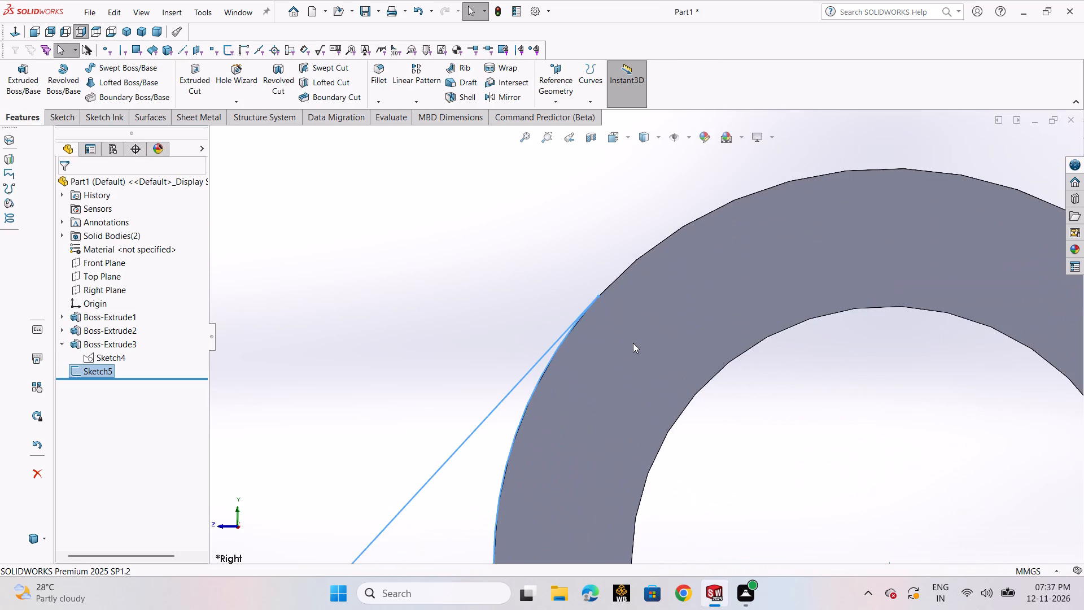
scroll(615, 322, "up", 15)
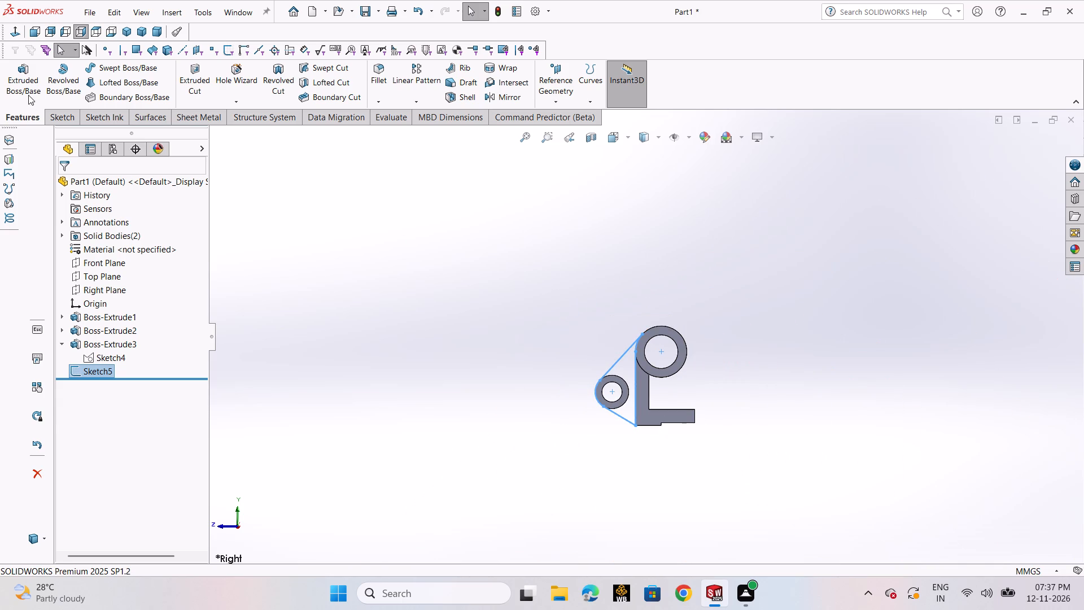
left_click(28, 95)
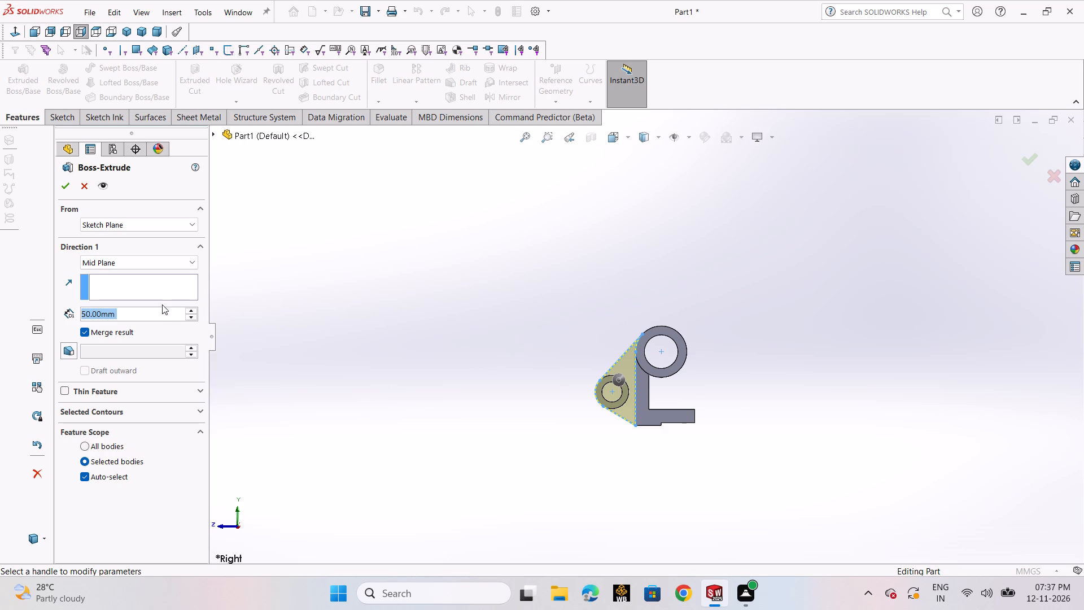
key("2")
key("6")
key("Return")
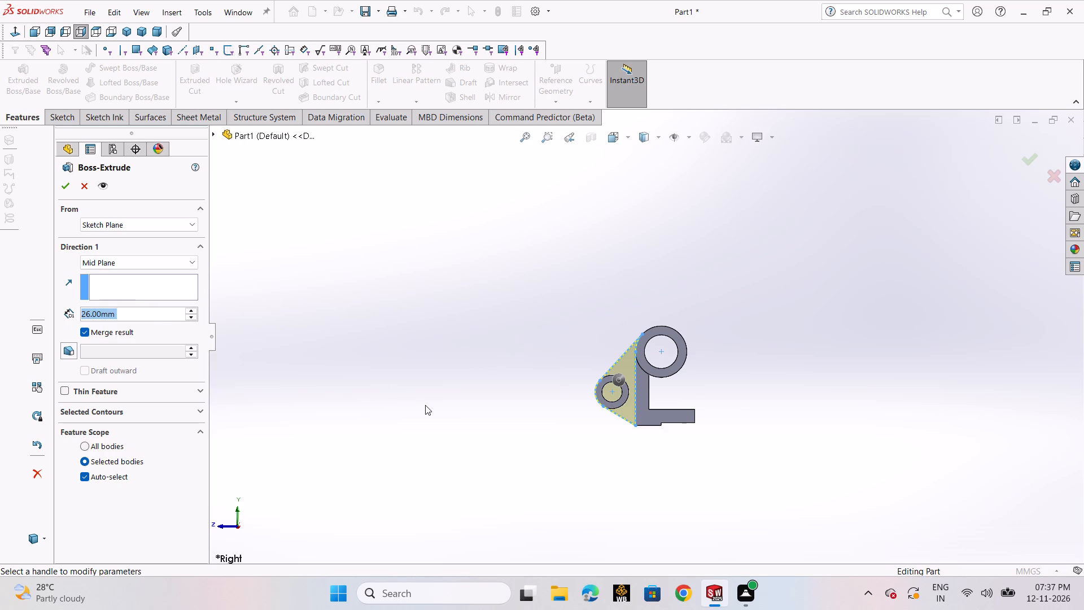
middle_click_drag(425, 404, 531, 429)
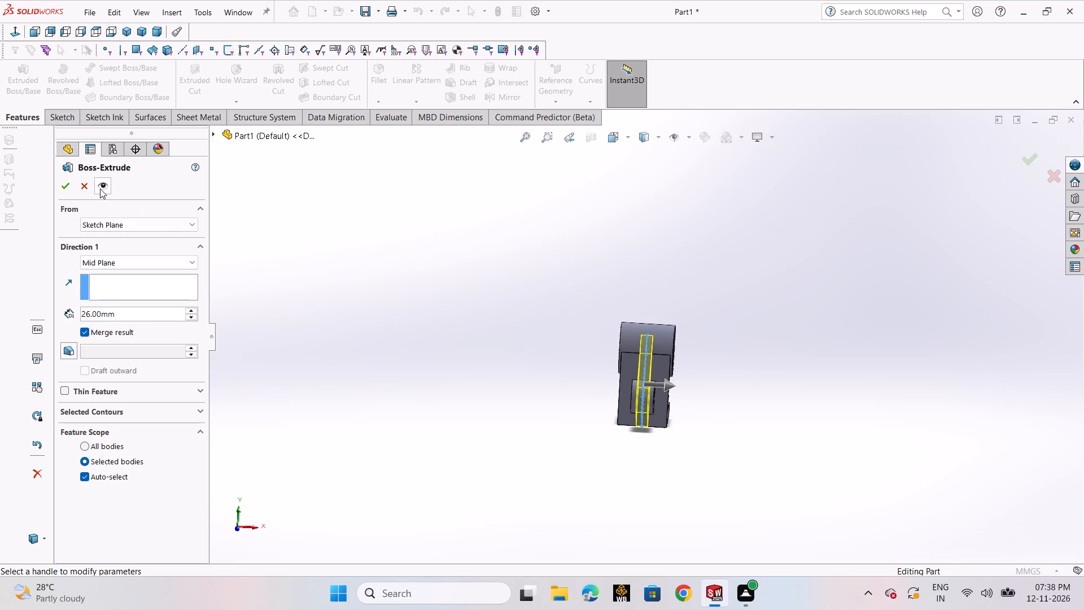
left_click(59, 189)
left_click(497, 512)
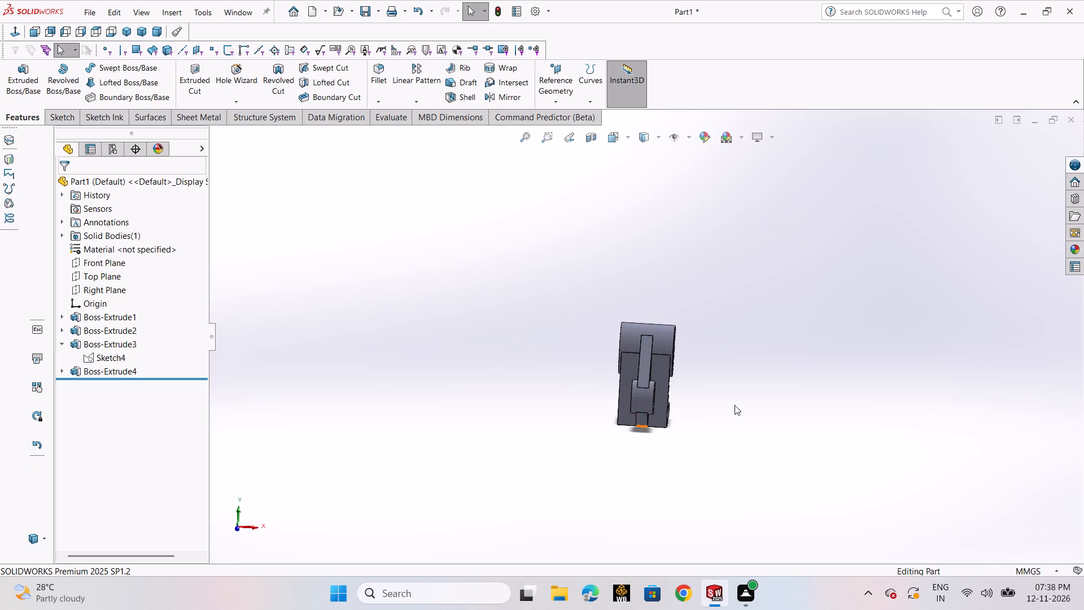
Reopen the sketch of the 26 mm web extrusion for editing.
scroll(766, 394, "down", 1)
middle_click_drag(766, 390, 674, 409)
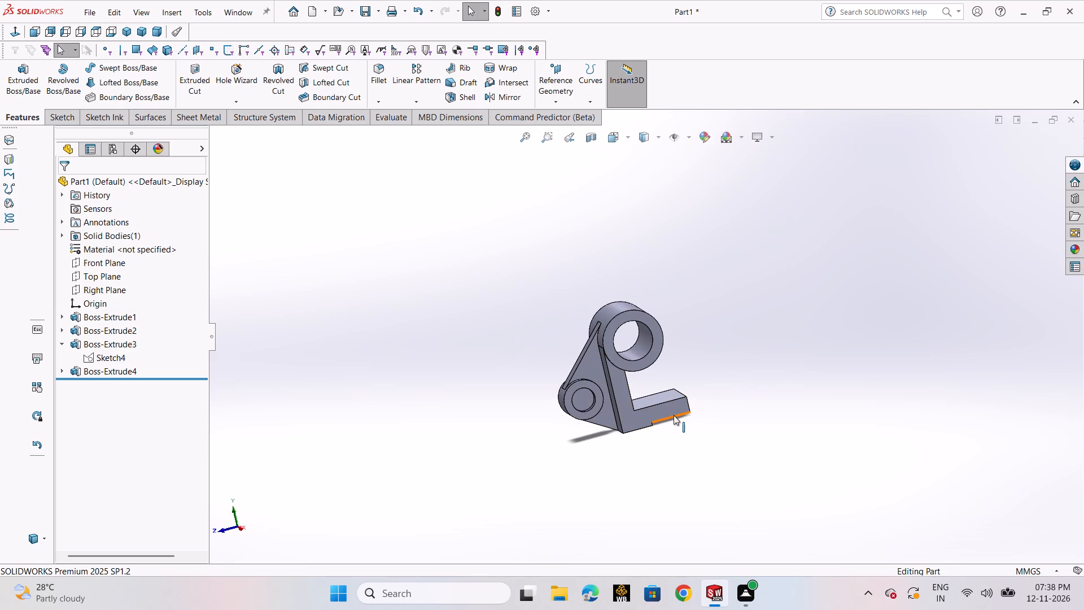
key("ctrl+7")
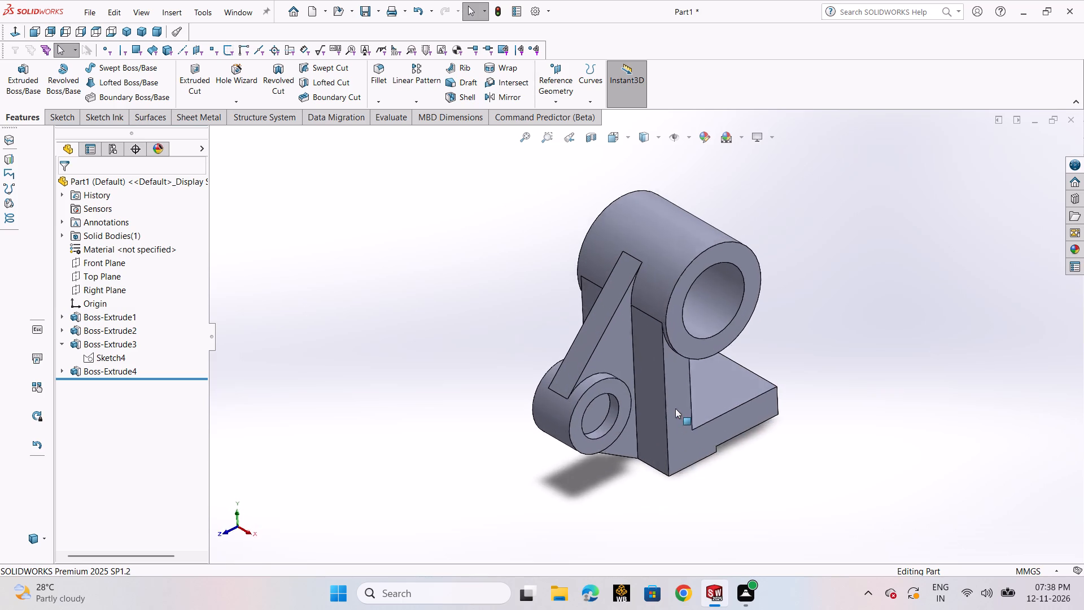
middle_click_drag(740, 474, 692, 478)
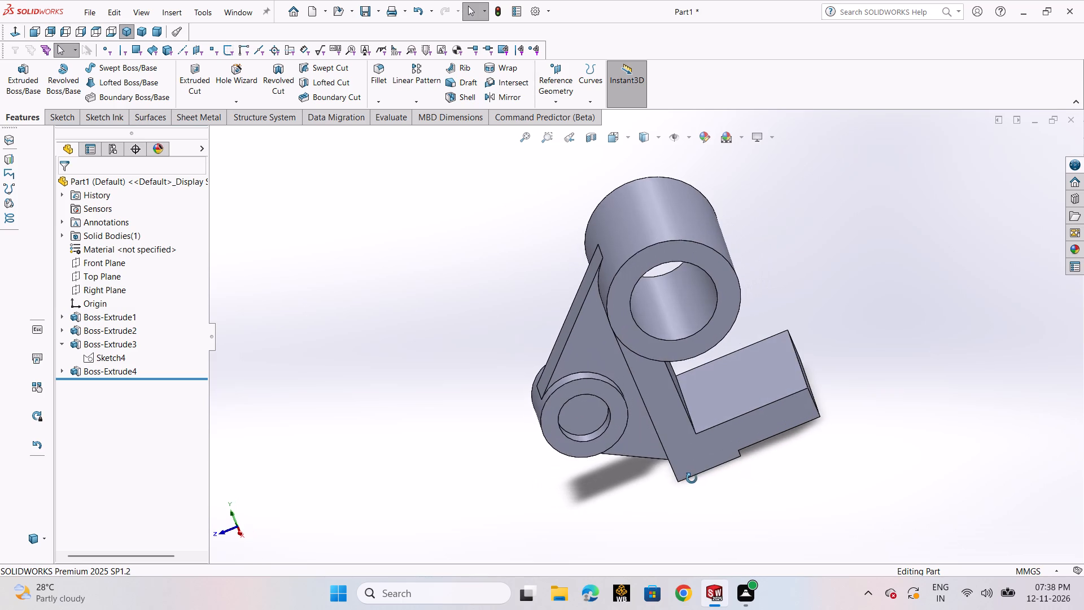
middle_click_drag(692, 478, 694, 469)
left_click(60, 372)
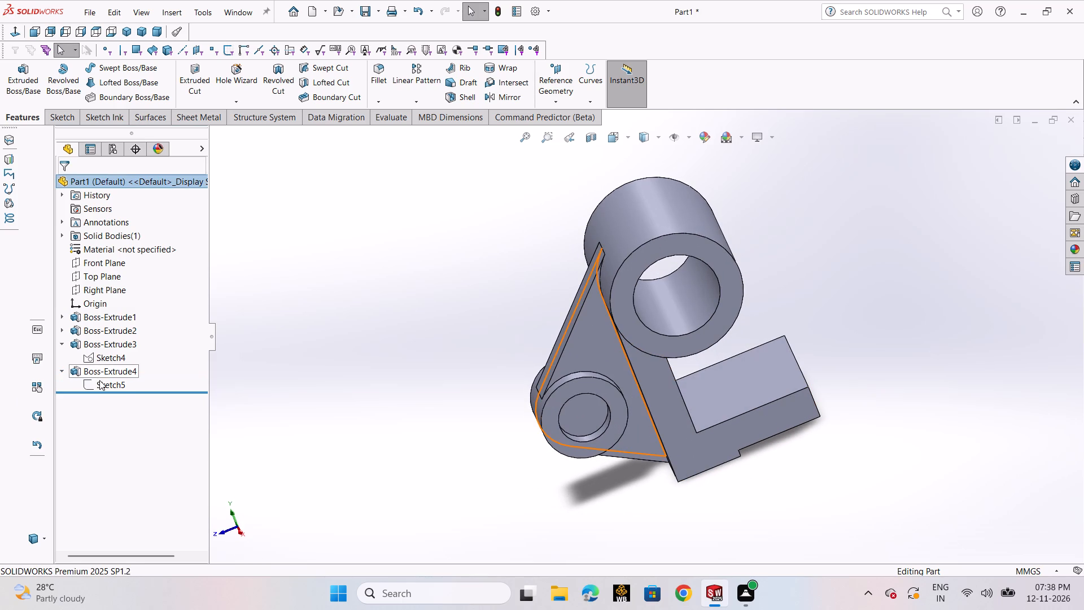
left_click(99, 380)
left_click(116, 343)
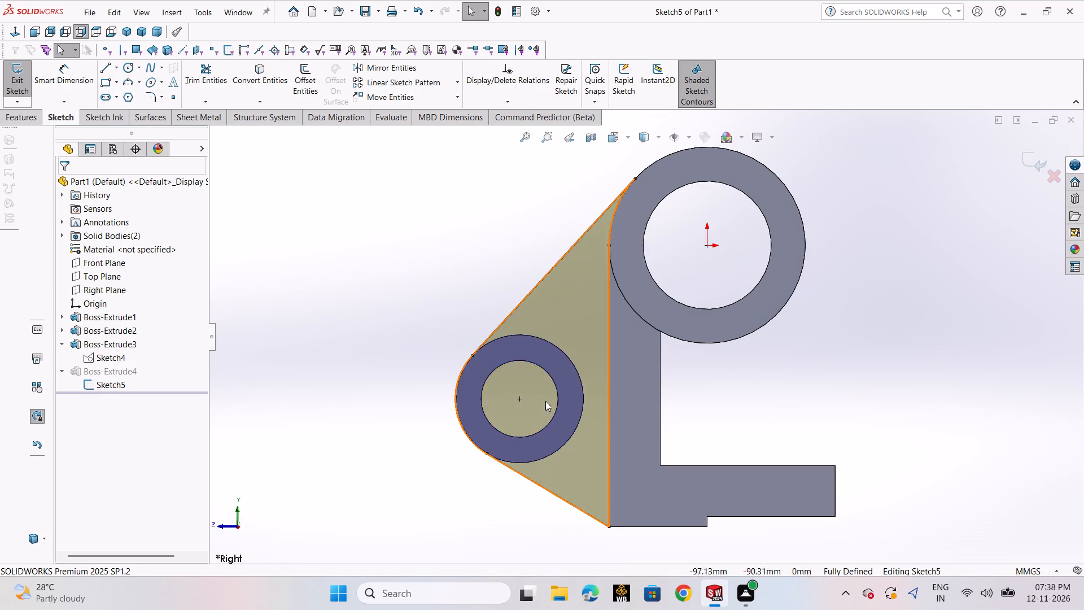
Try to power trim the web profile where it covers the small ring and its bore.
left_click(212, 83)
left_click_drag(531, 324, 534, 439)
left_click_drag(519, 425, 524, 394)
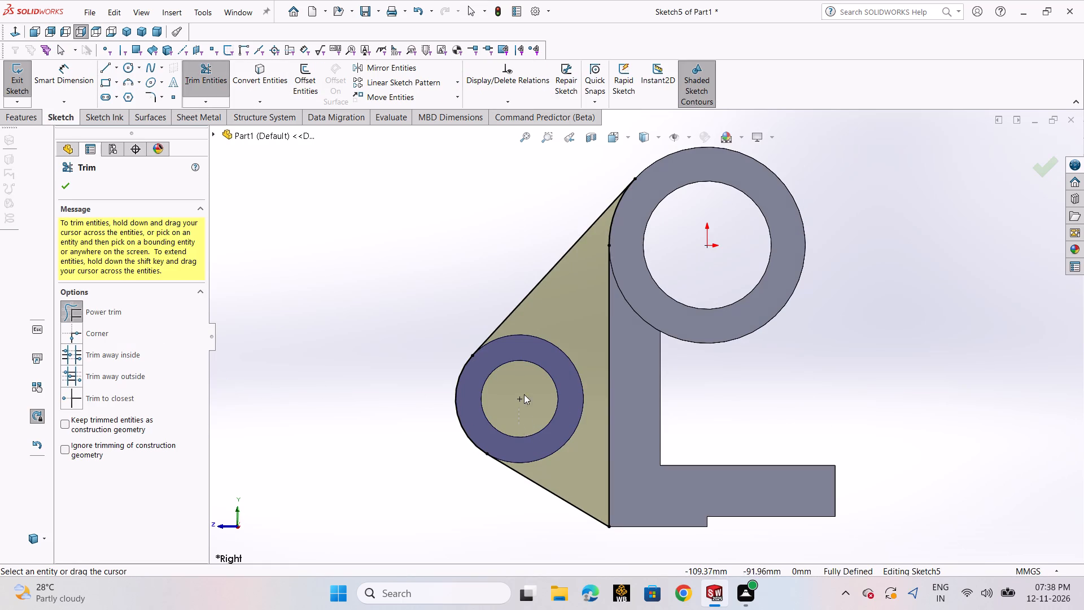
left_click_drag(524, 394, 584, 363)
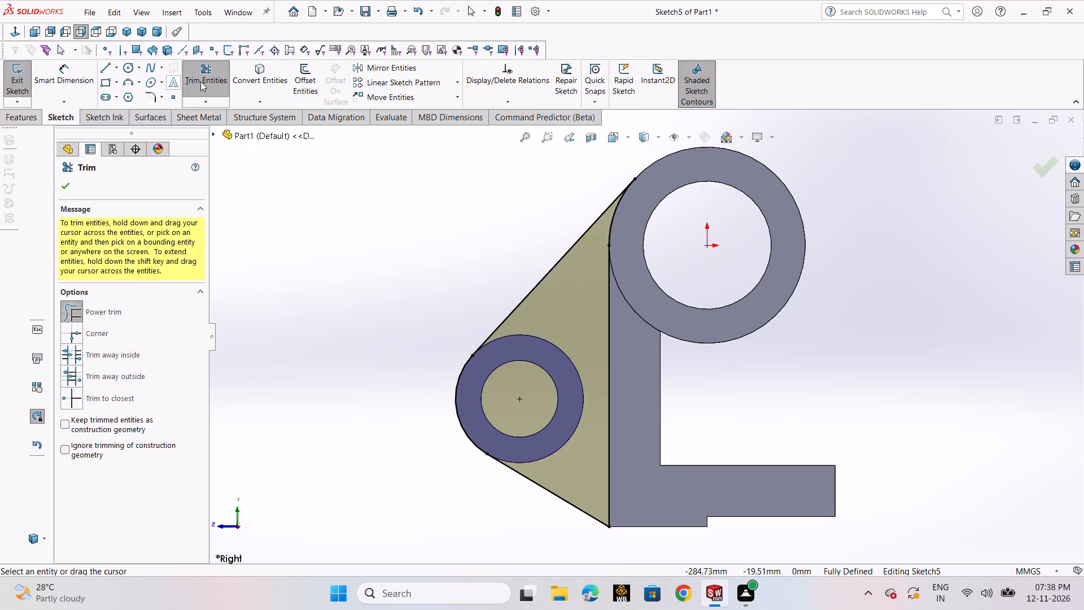
Convert the small ring's 75 mm outer circular edge into the web sketch.
left_click(243, 79)
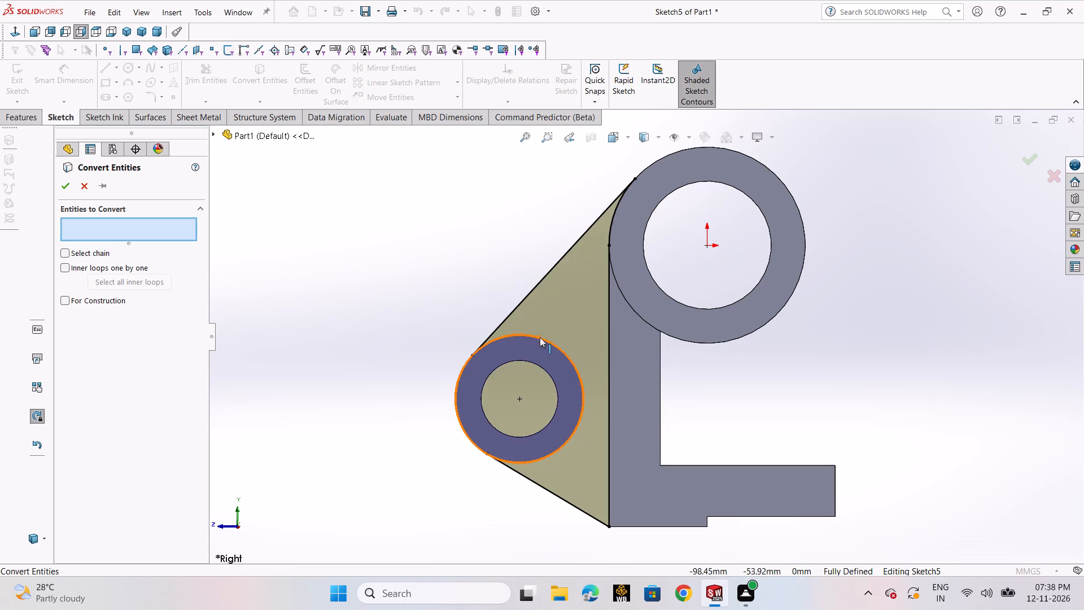
left_click(540, 338)
left_click(59, 188)
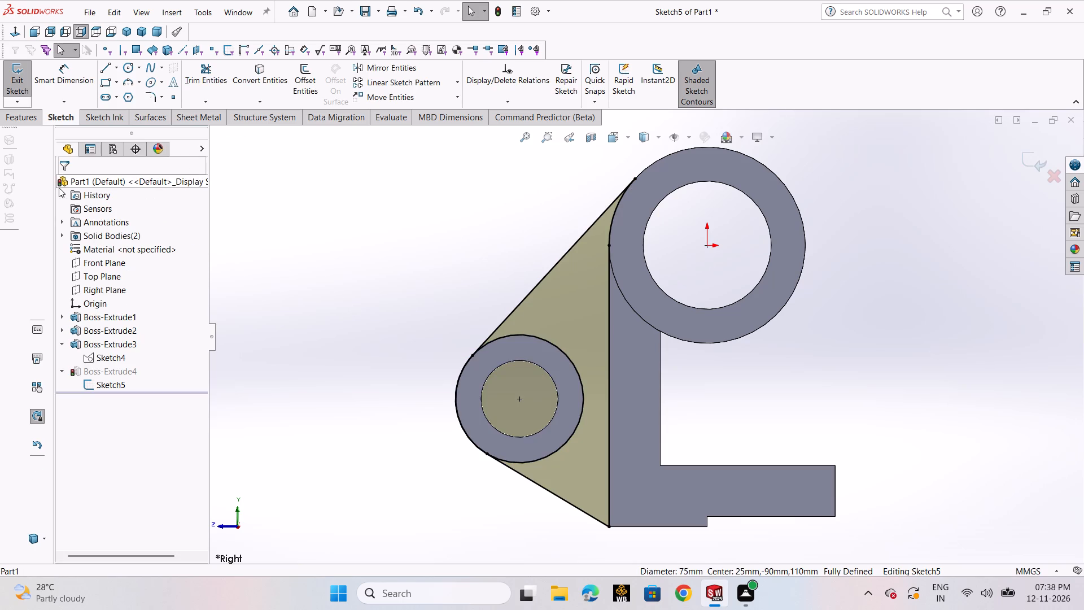
Power trim the ring circle's arc facing away from the support, and exit the sketch to rebuild the web.
left_click(194, 74)
left_click_drag(375, 408, 495, 405)
left_click(69, 188)
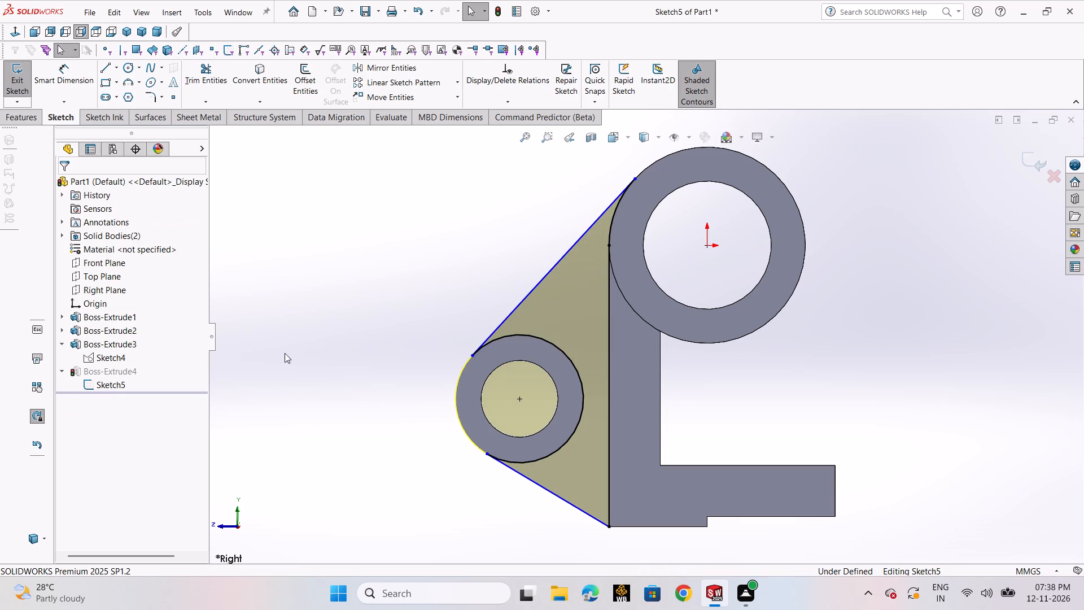
left_click(1017, 154)
left_click(973, 367)
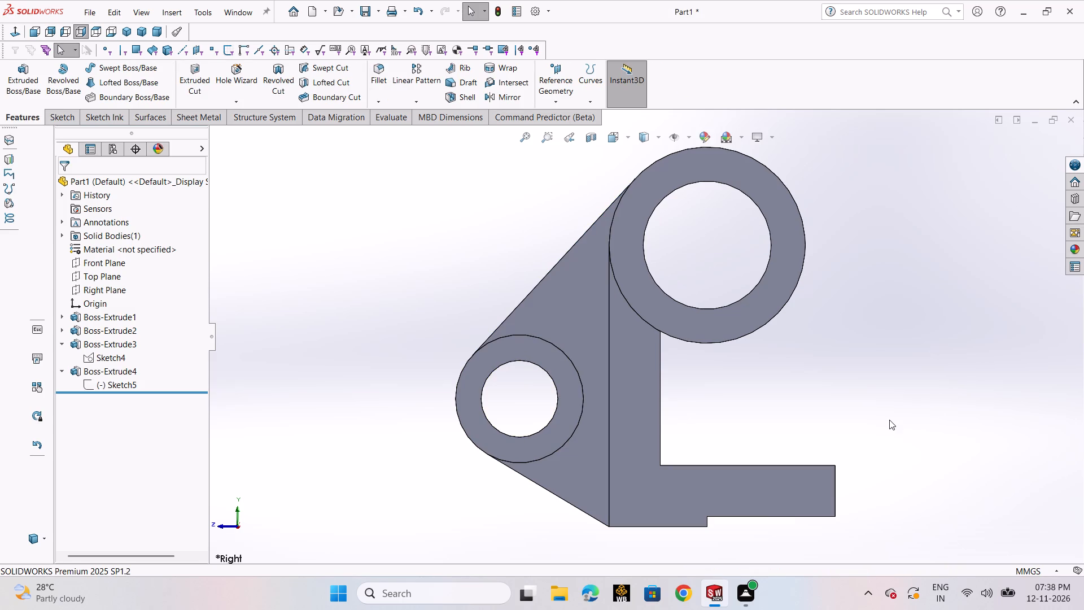
key("ctrl+7")
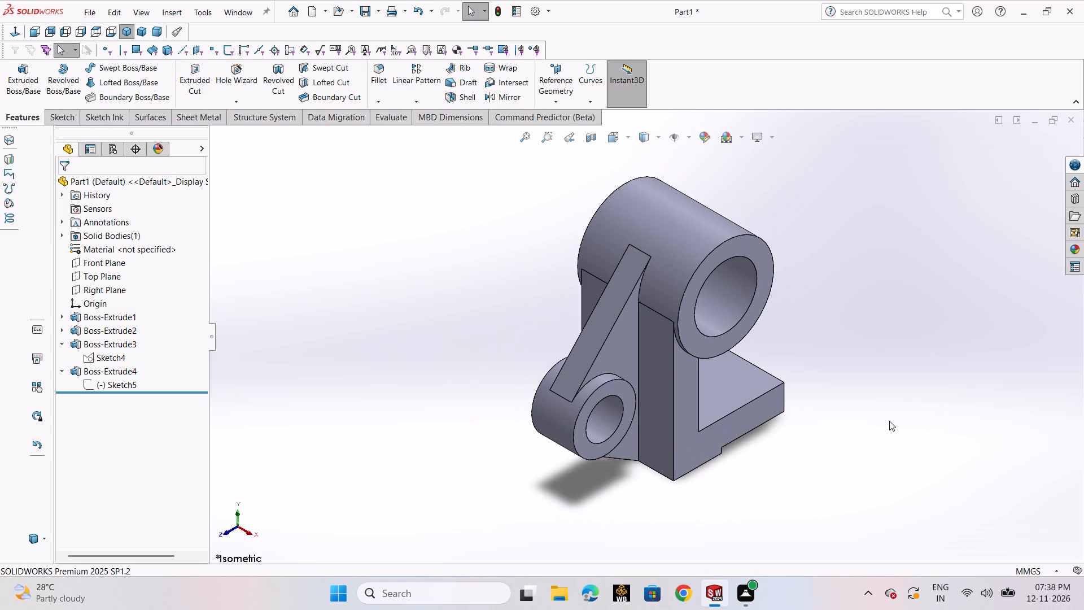
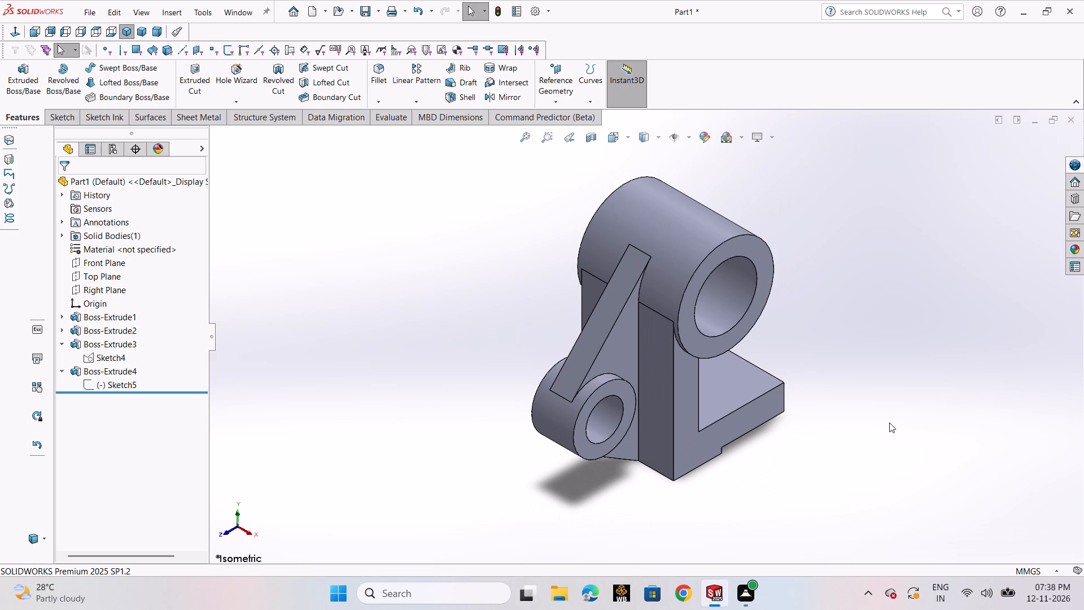
On the top face of the L-shaped support's base, sketch two side-by-side circles of about 15.6 mm and 18.8 mm radius.
left_click(745, 374)
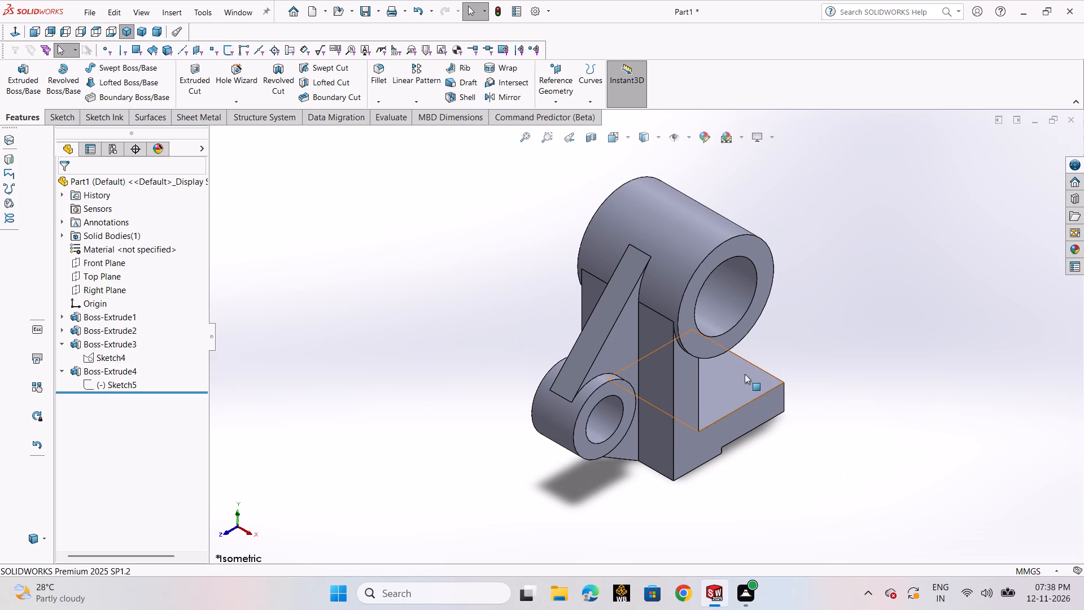
left_click(804, 337)
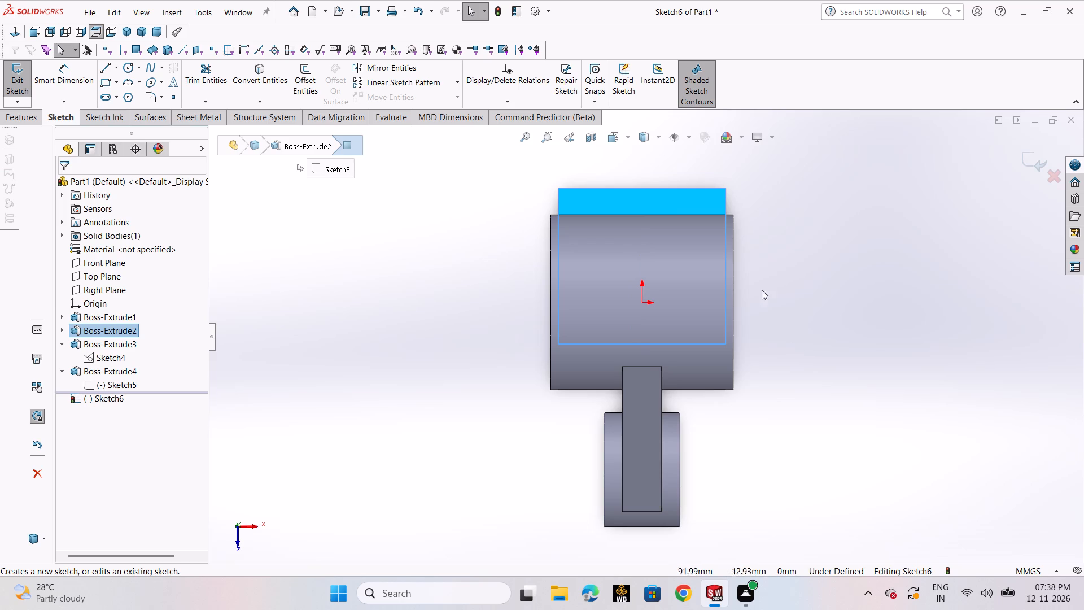
left_click(125, 63)
left_click(128, 79)
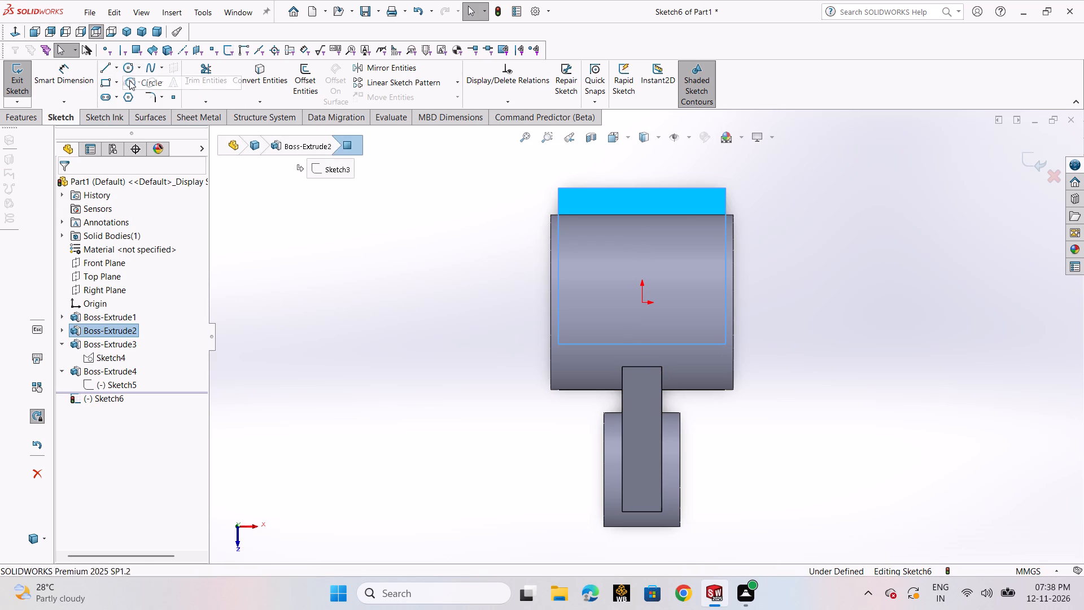
left_click(683, 210)
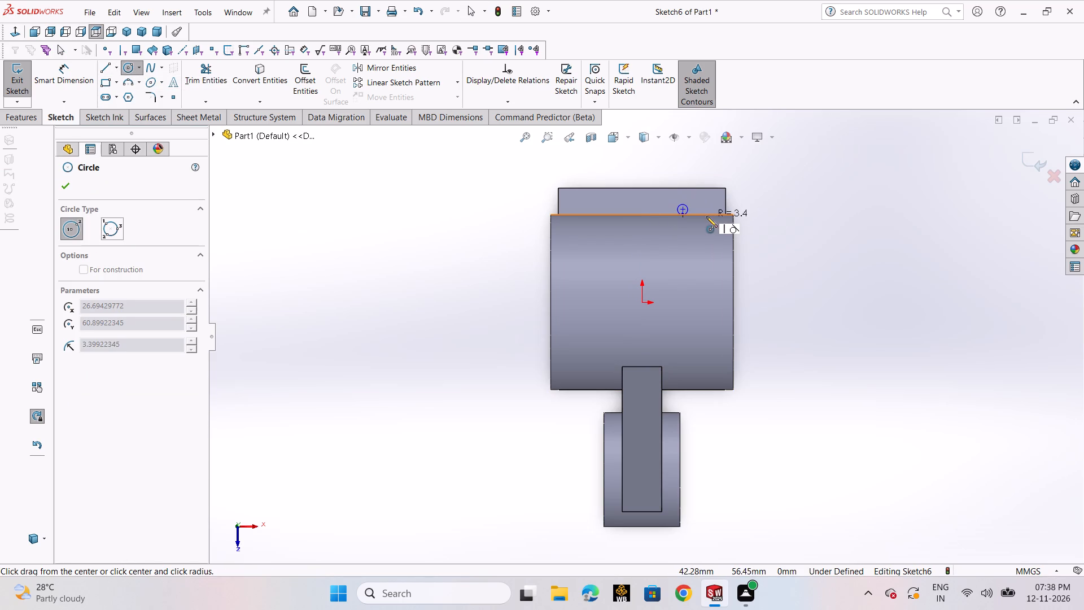
left_click(705, 201)
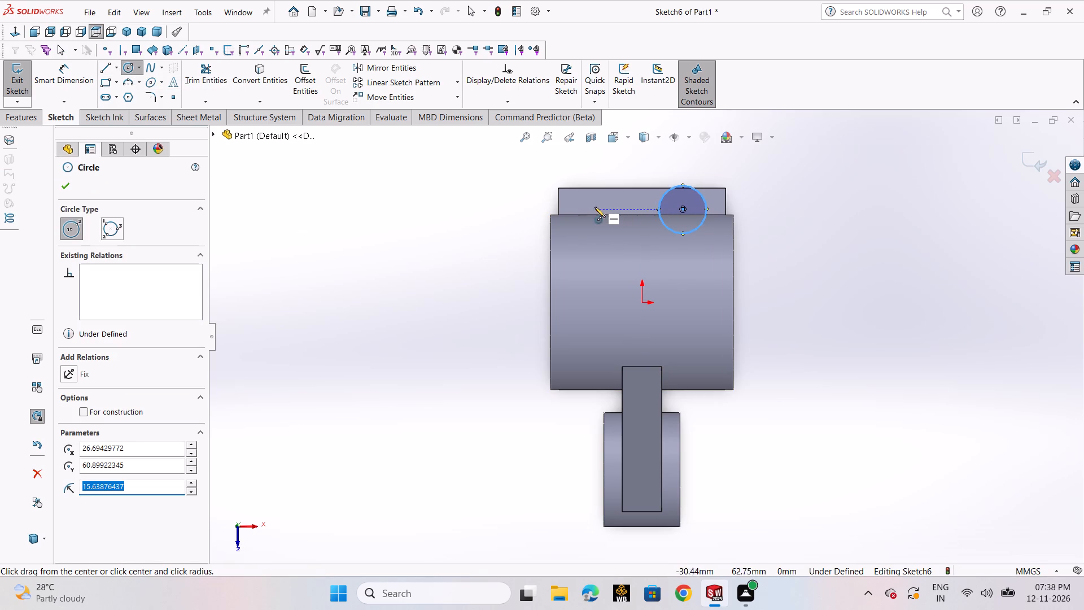
left_click(581, 203)
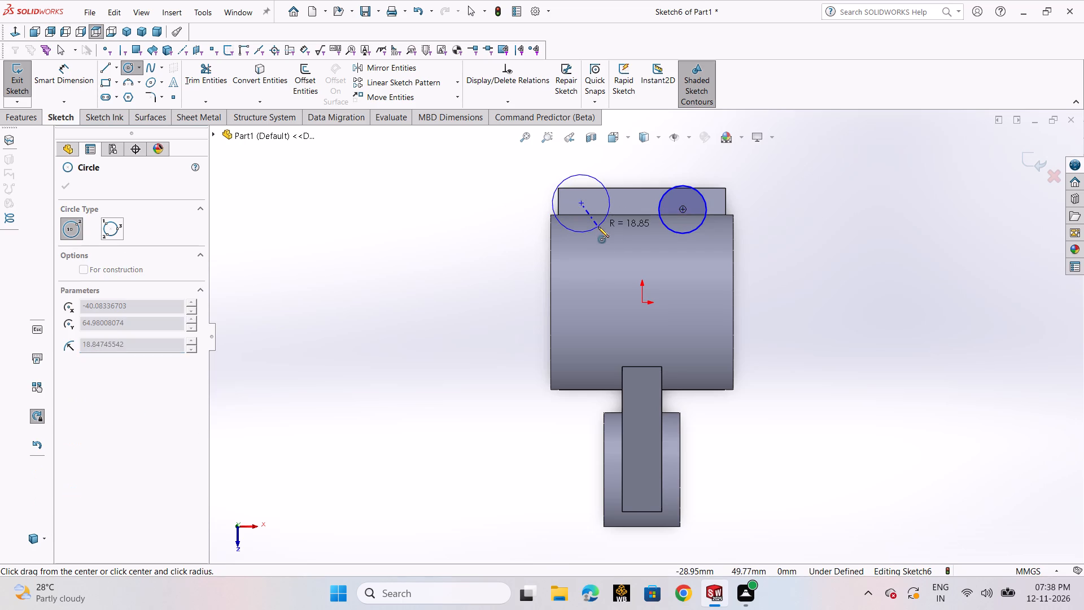
left_click(598, 226)
right_click(598, 226)
left_click(654, 236)
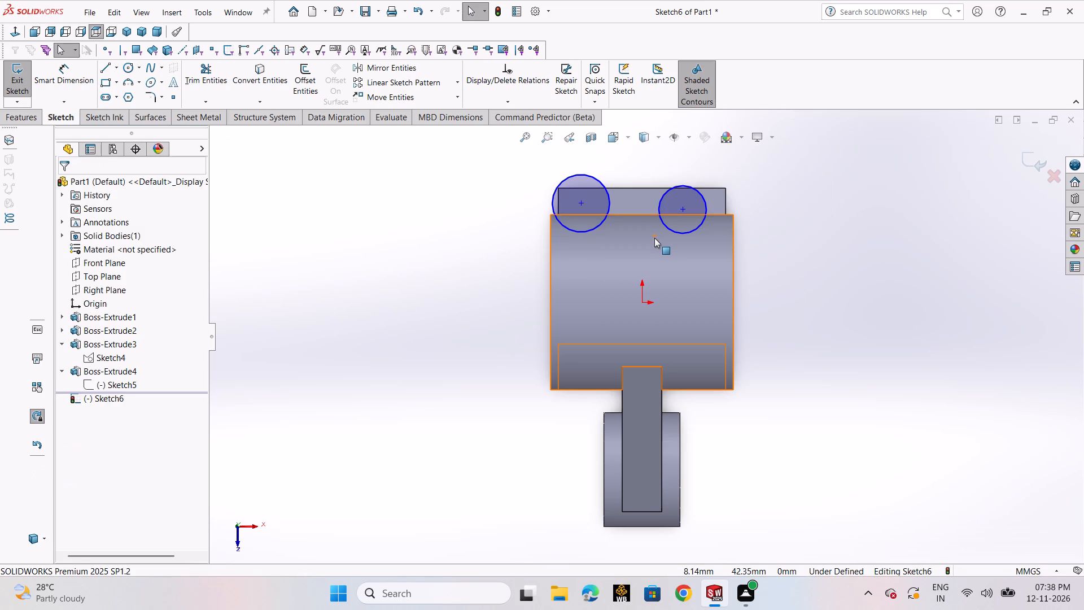
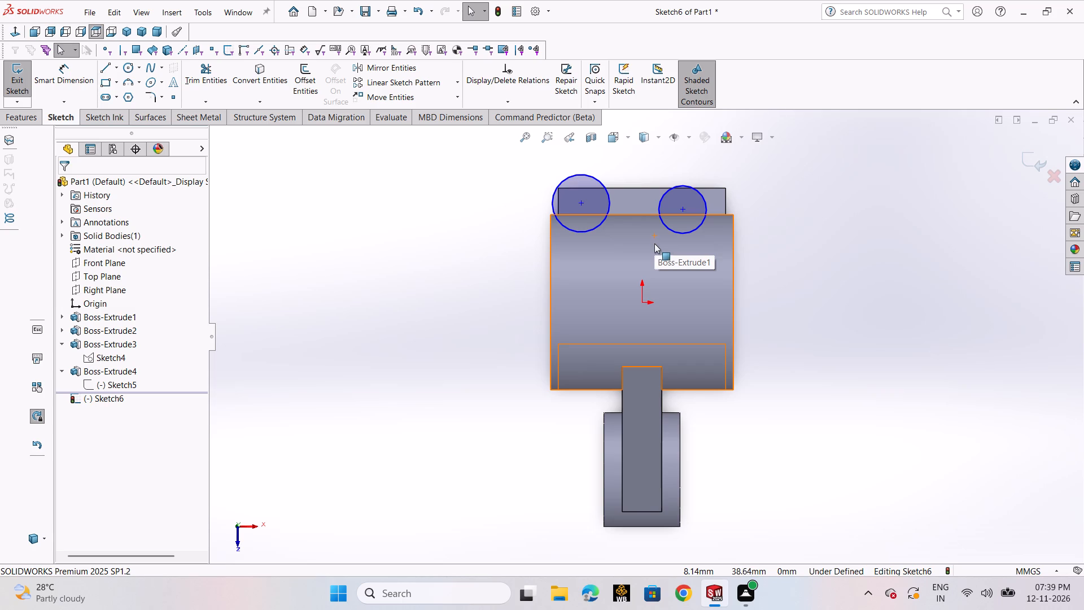
Dimension the diameter of the larger circle on the support's base, entering 26 mm and correcting it to 36+36 (72 mm).
left_click(43, 82)
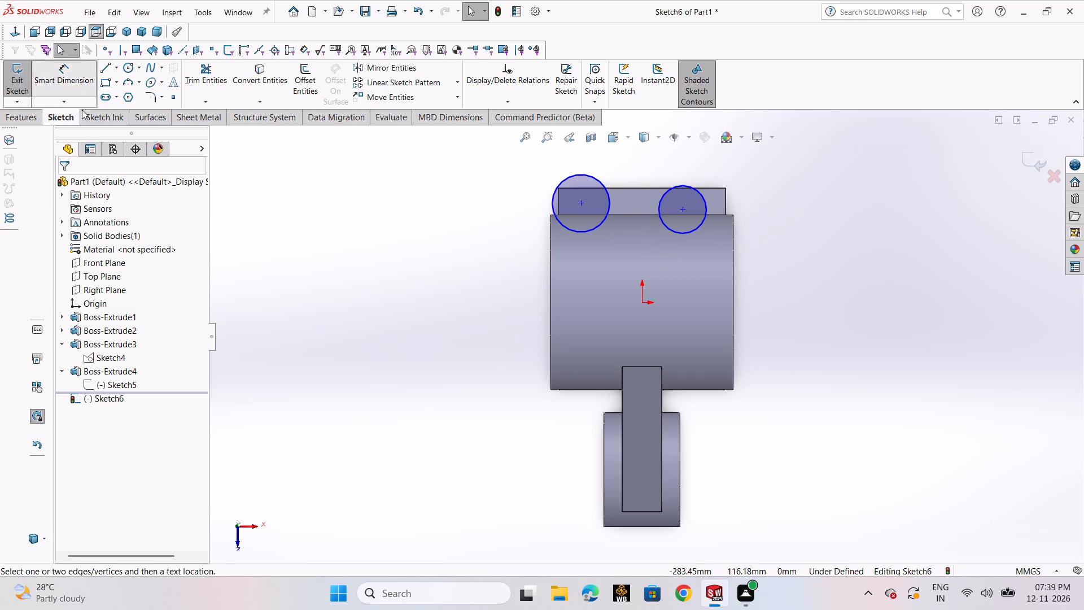
left_click(555, 210)
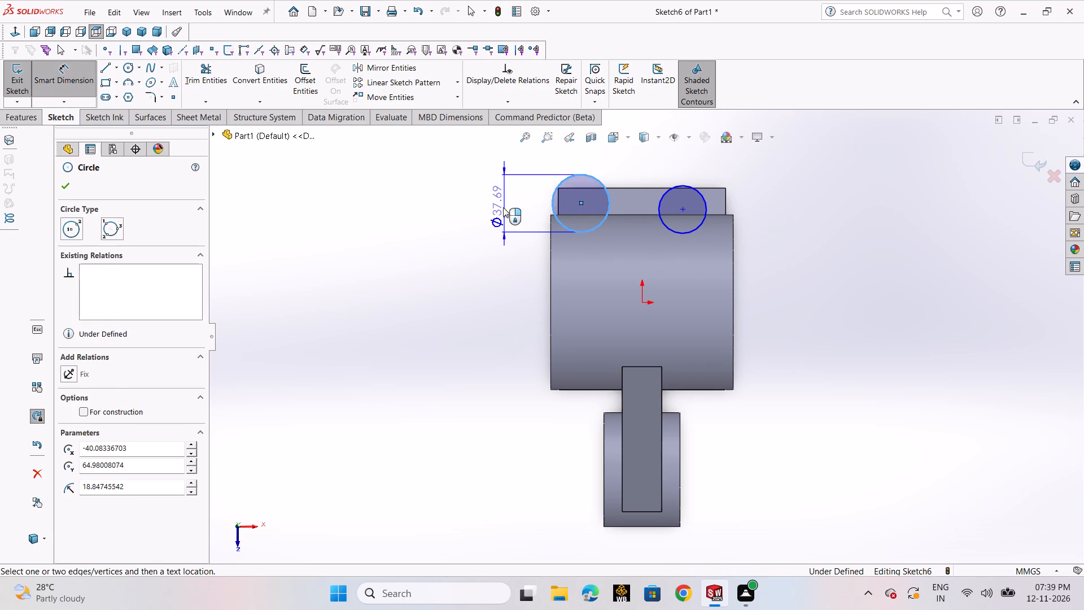
left_click(502, 207)
key("2")
key("6")
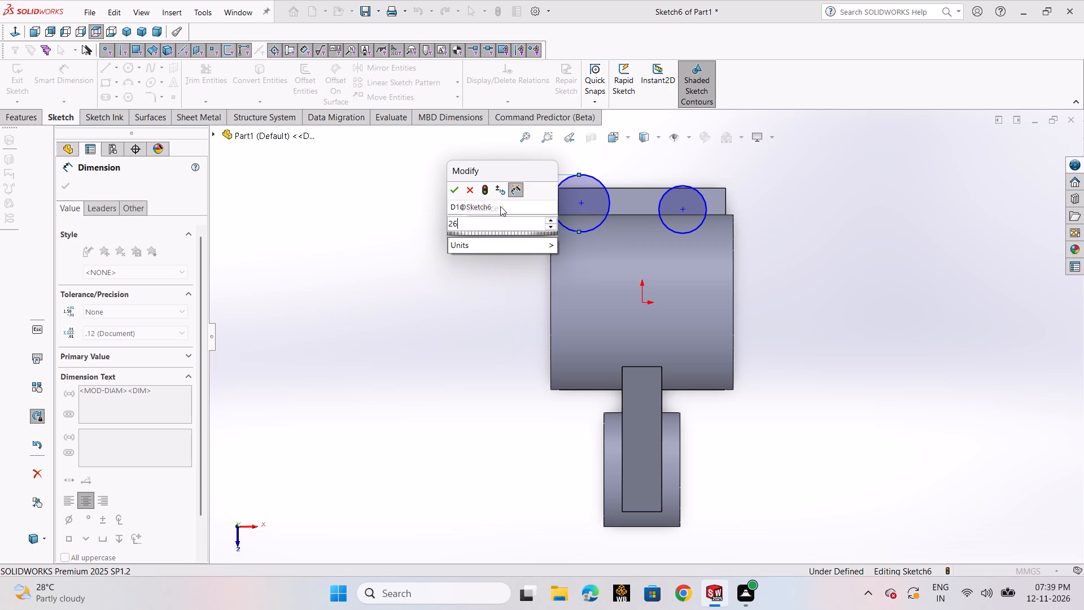
key("Return")
double_click(500, 206)
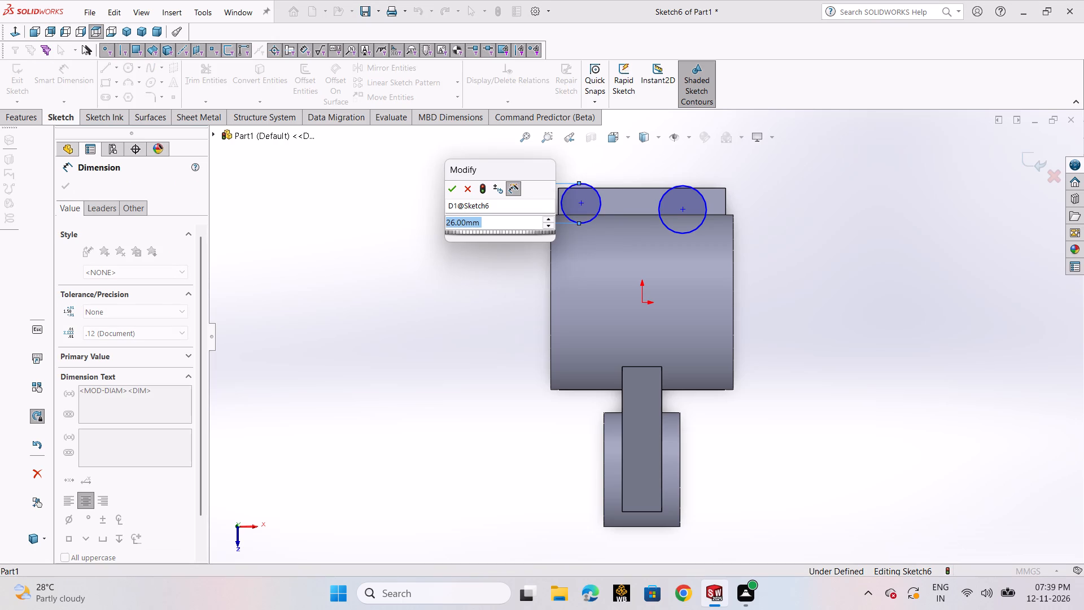
type("36+36")
key("Return")
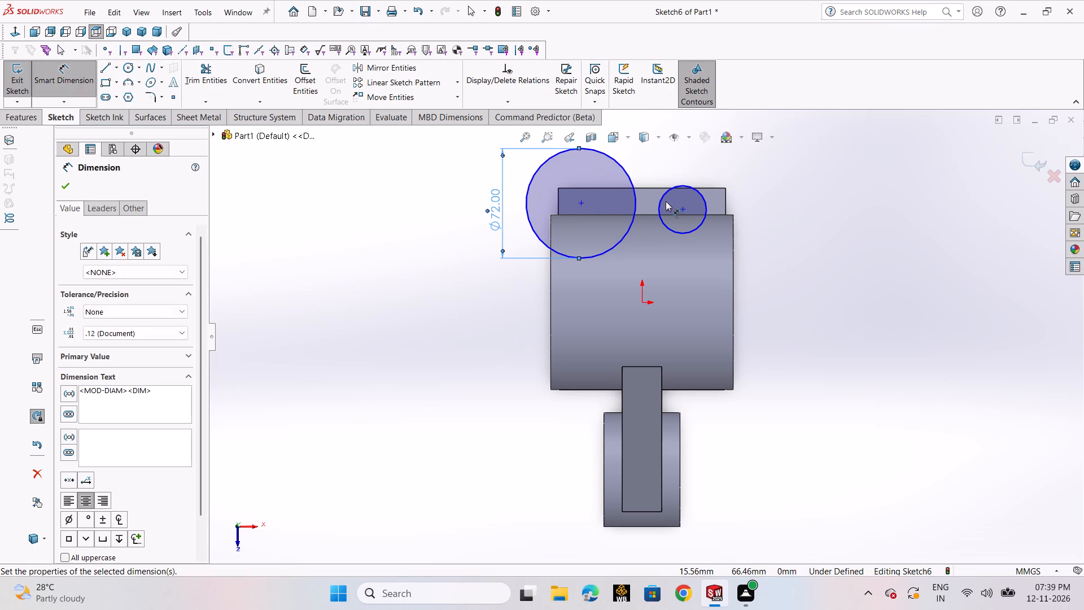
Dimension the diameter of the other, smaller circle at 72 mm and finish dimensioning.
left_click(662, 197)
left_click(672, 169)
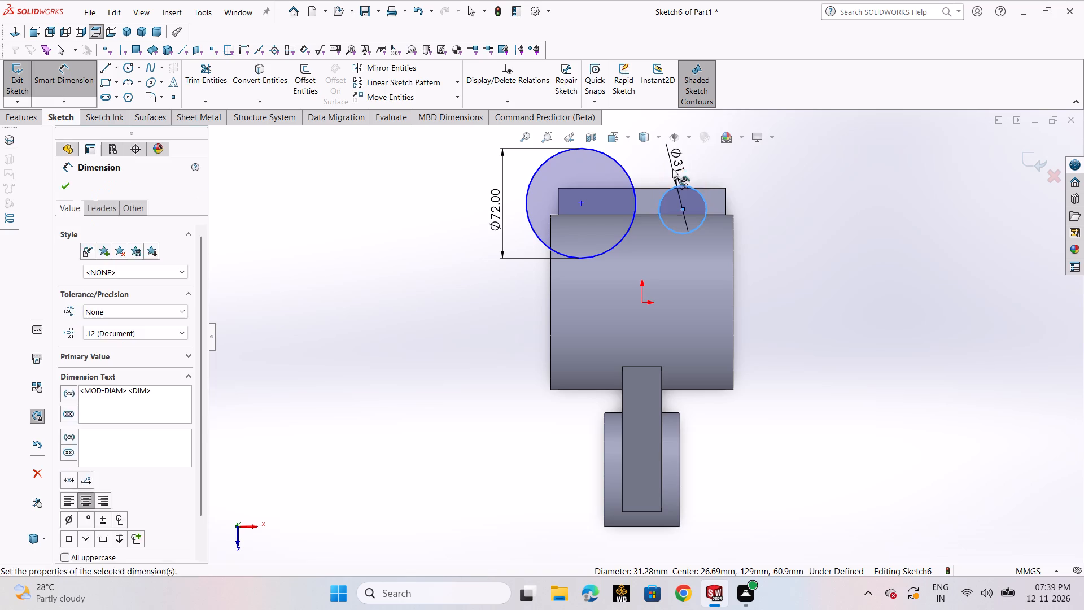
type("72")
key("Return")
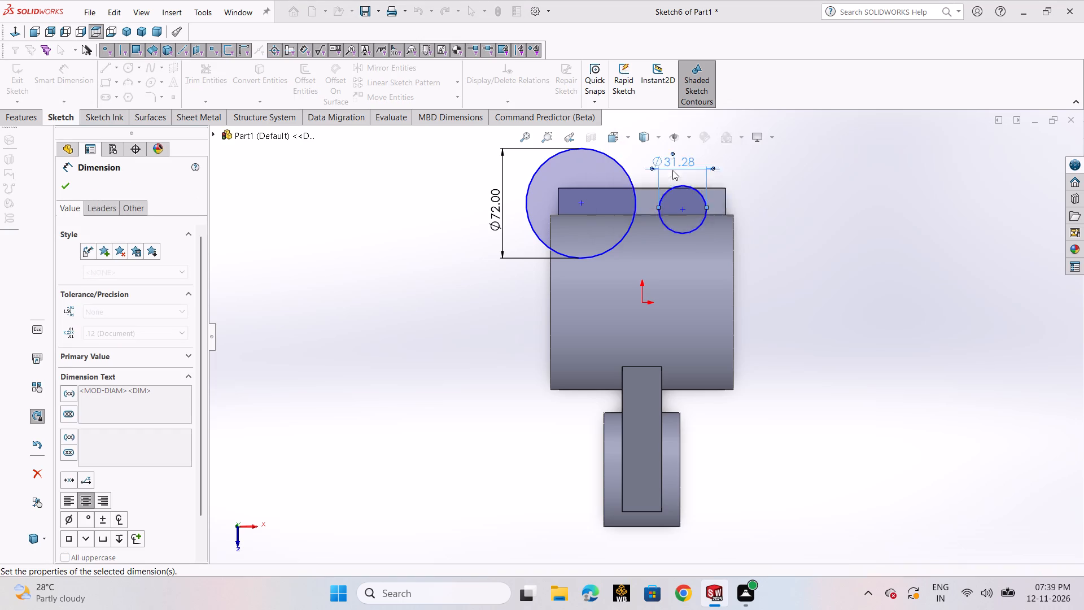
left_click(68, 185)
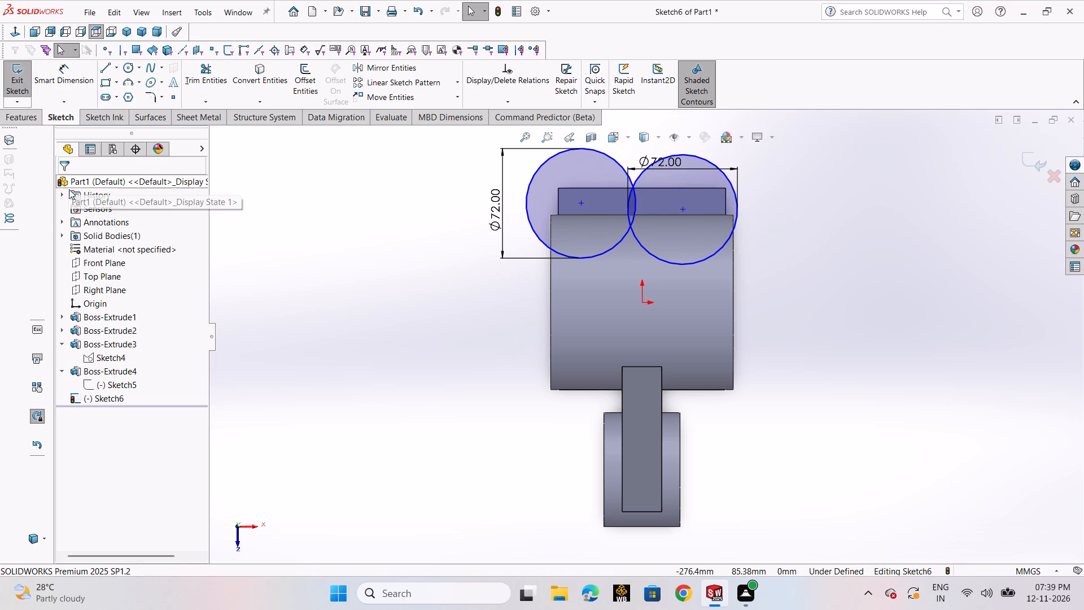
Add a Horizontal relation between the center points of the two 72 mm circles.
left_click(579, 203)
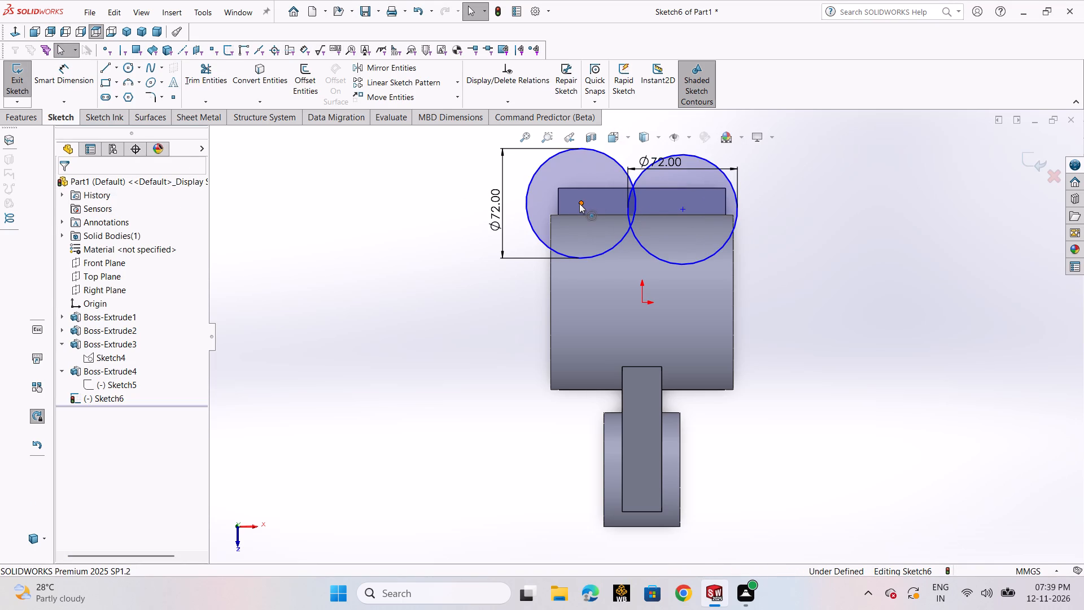
left_click(683, 209, "ctrl")
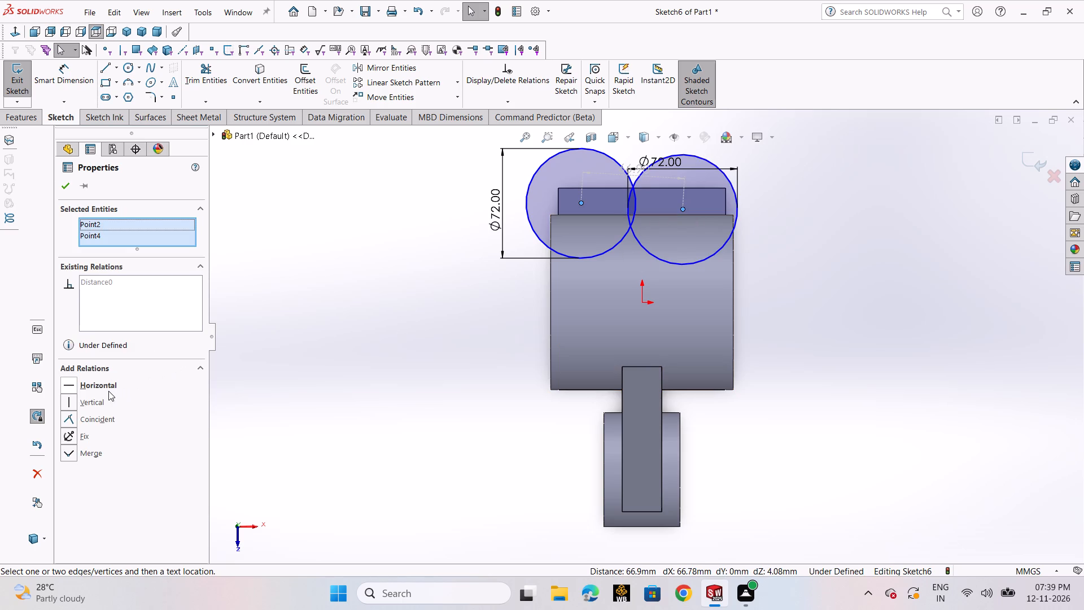
left_click(106, 390)
left_click(64, 188)
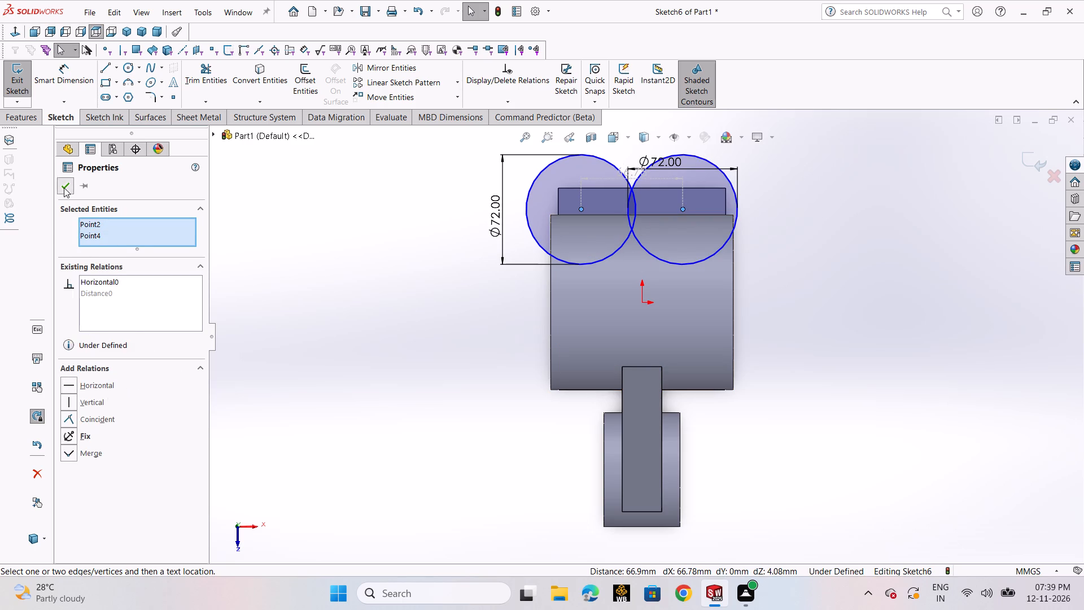
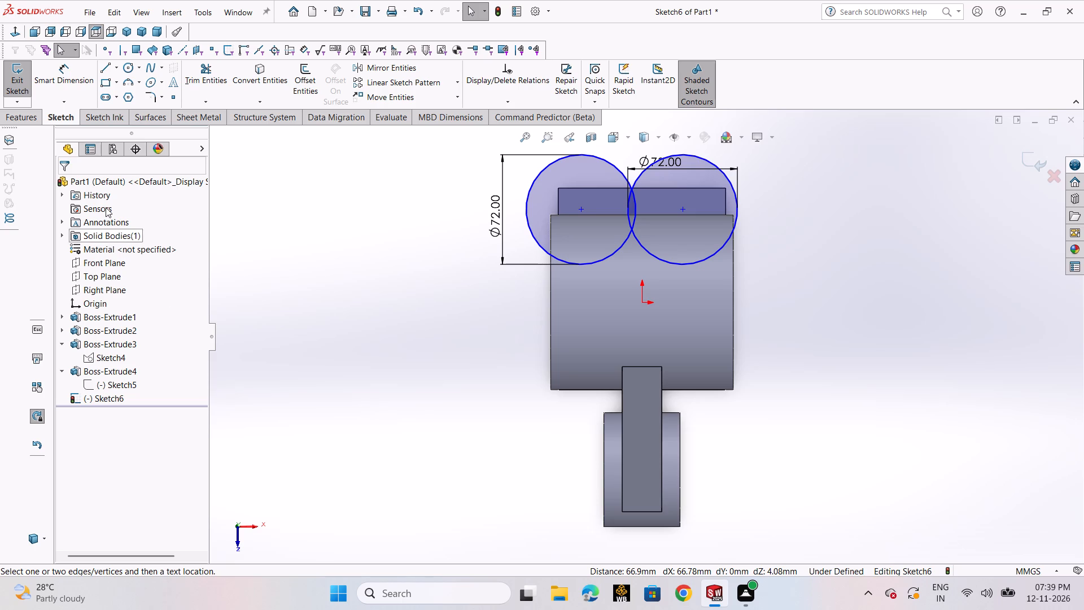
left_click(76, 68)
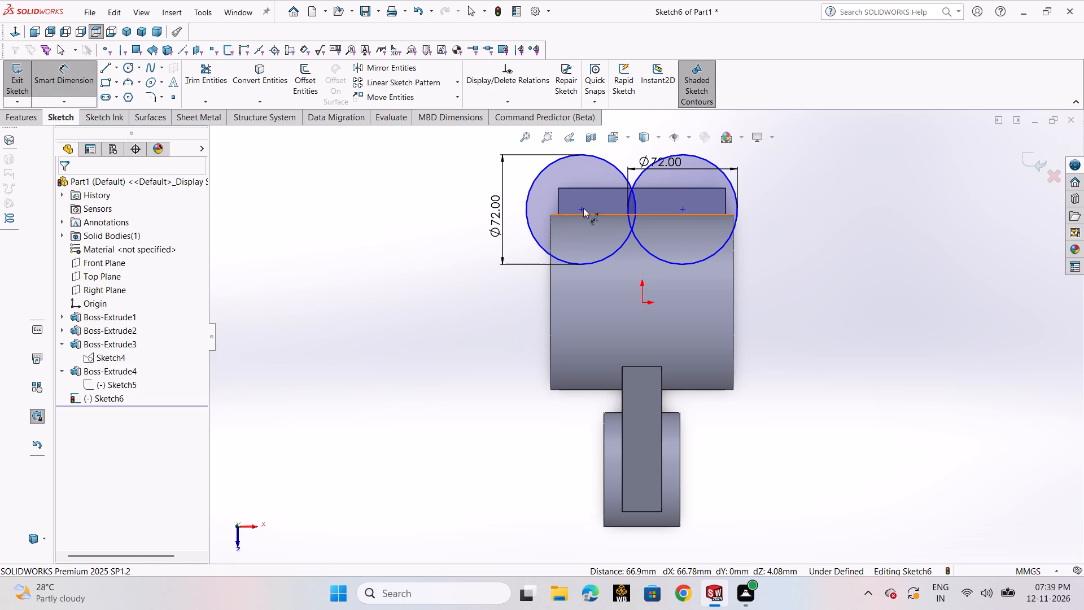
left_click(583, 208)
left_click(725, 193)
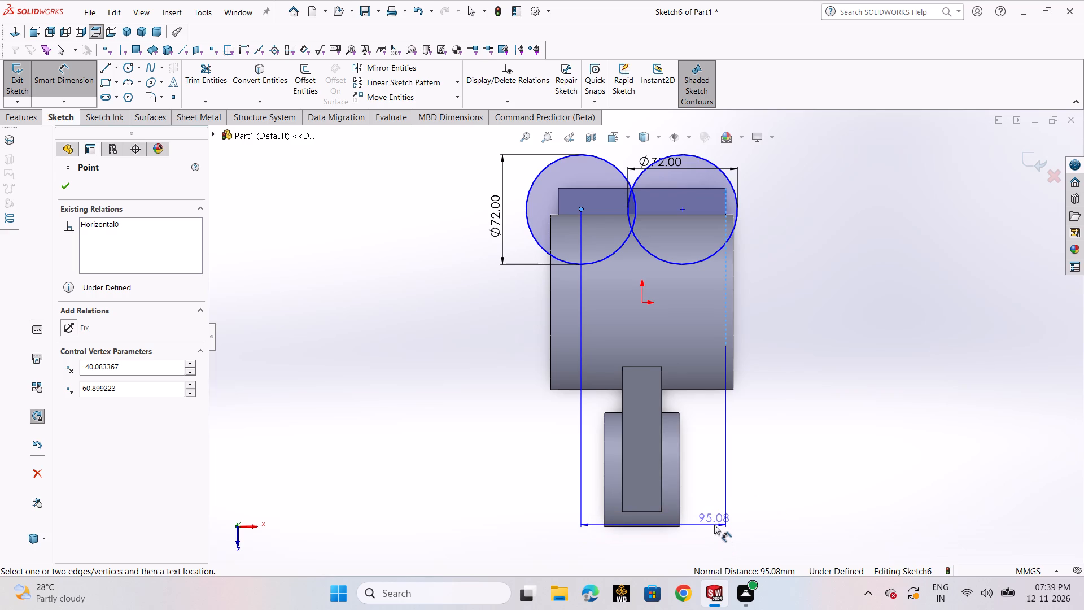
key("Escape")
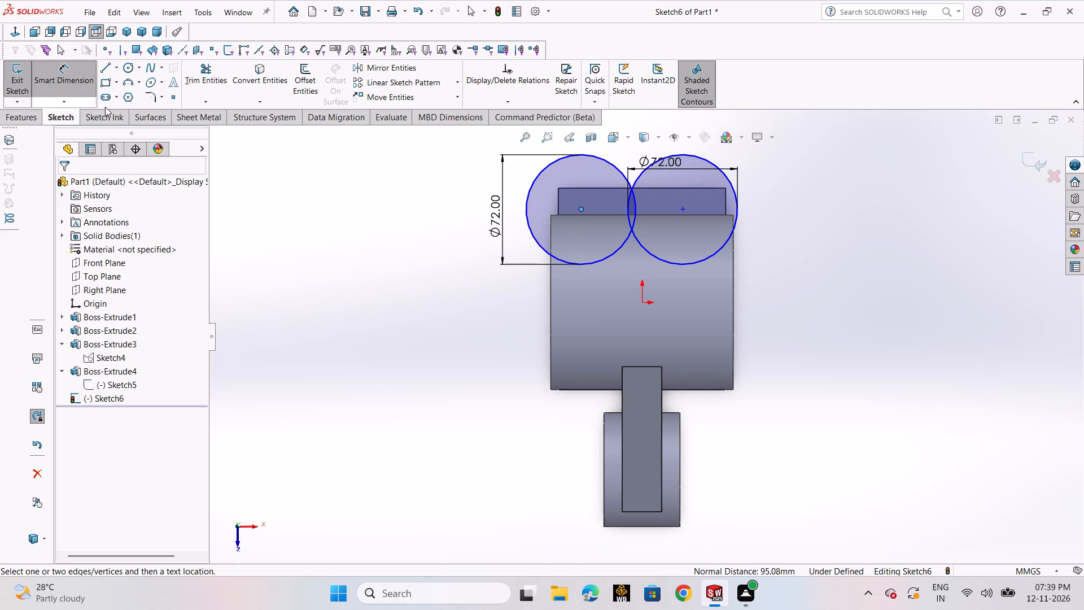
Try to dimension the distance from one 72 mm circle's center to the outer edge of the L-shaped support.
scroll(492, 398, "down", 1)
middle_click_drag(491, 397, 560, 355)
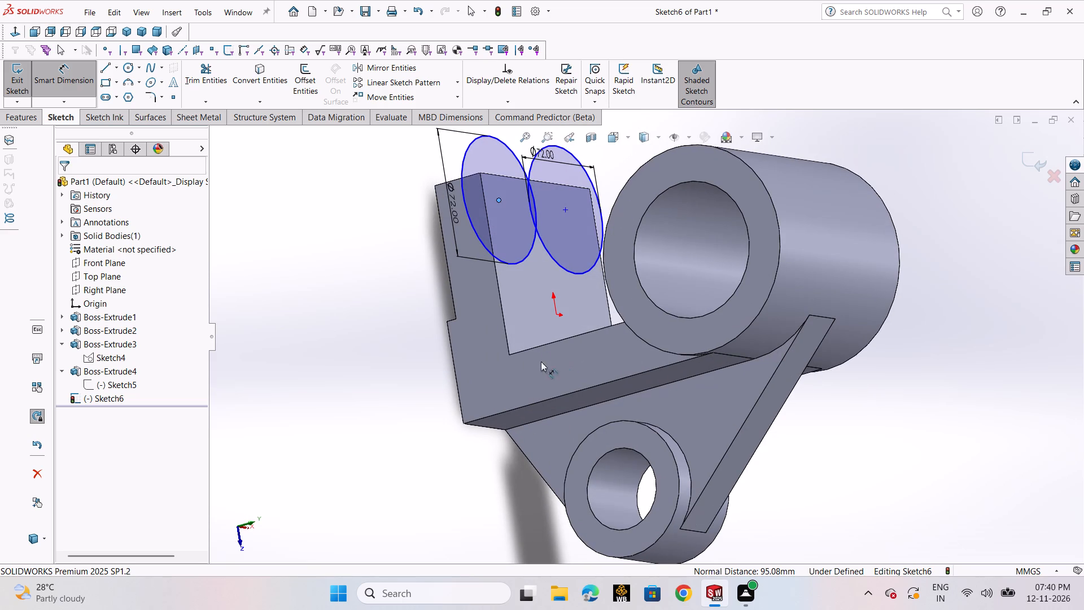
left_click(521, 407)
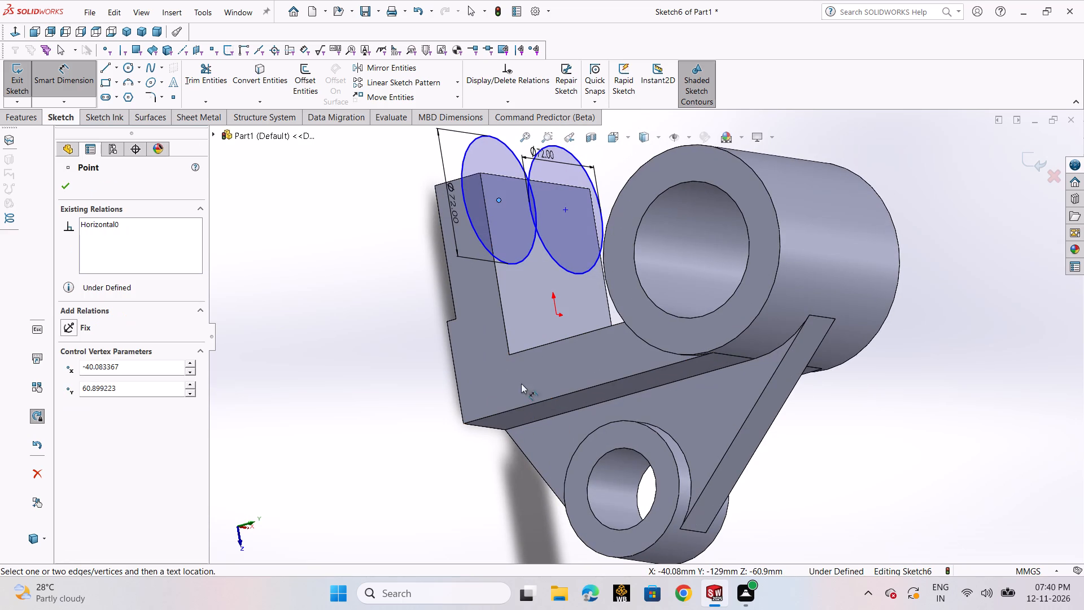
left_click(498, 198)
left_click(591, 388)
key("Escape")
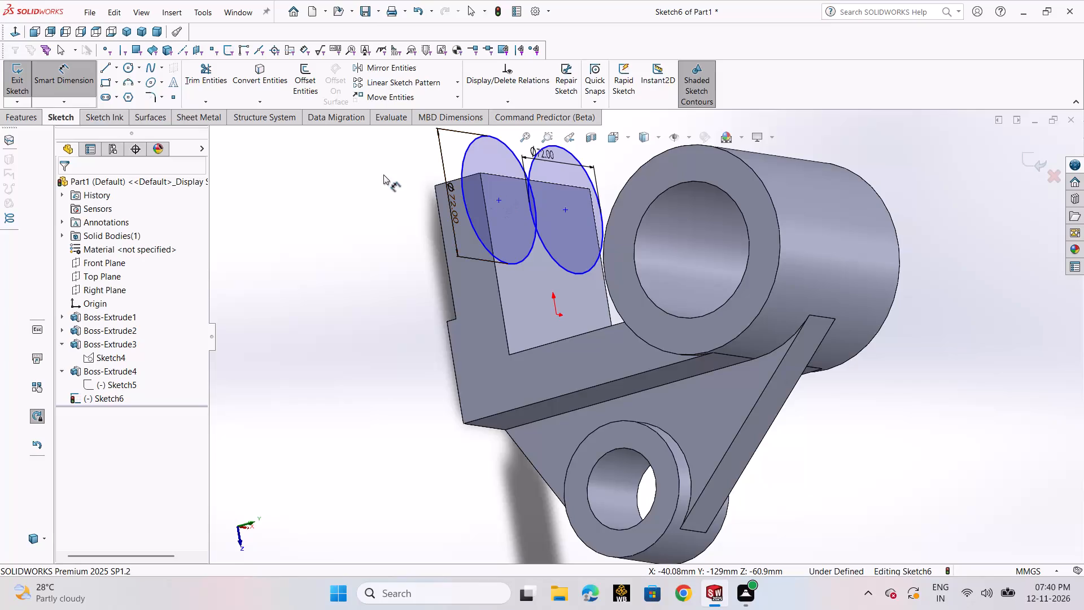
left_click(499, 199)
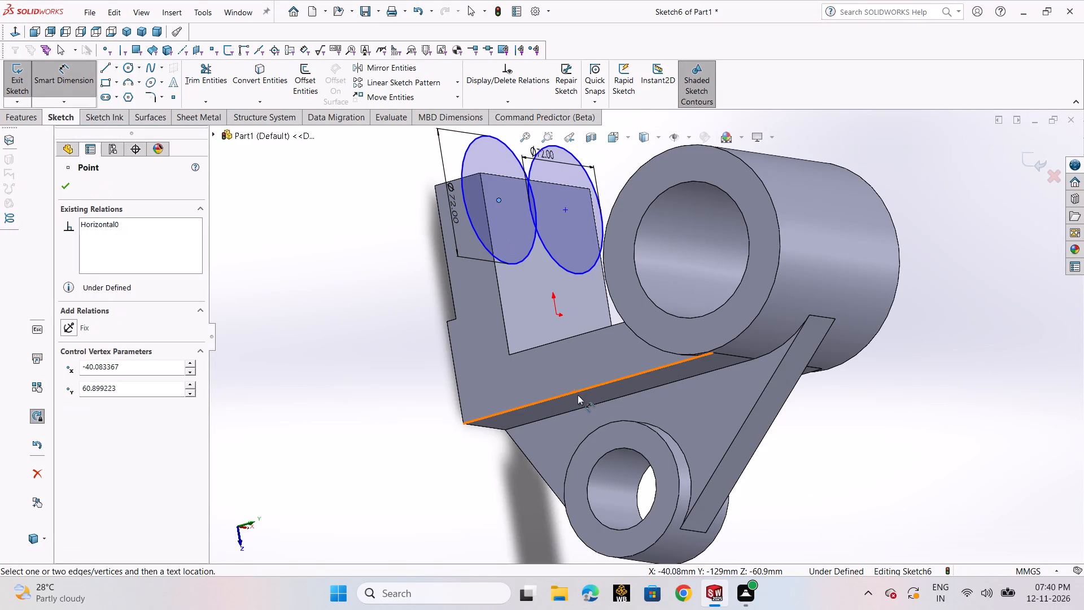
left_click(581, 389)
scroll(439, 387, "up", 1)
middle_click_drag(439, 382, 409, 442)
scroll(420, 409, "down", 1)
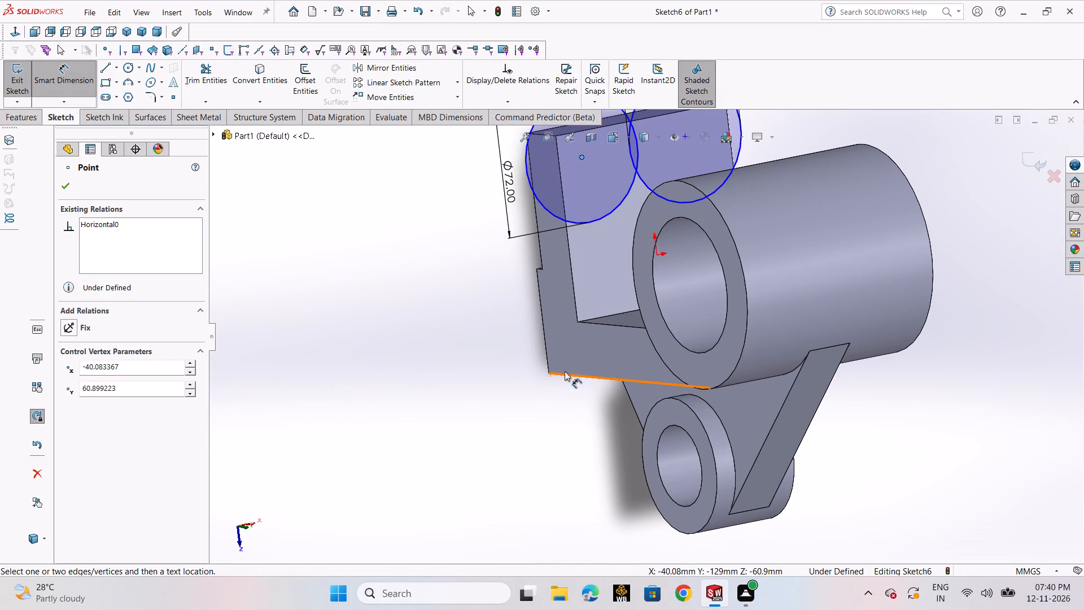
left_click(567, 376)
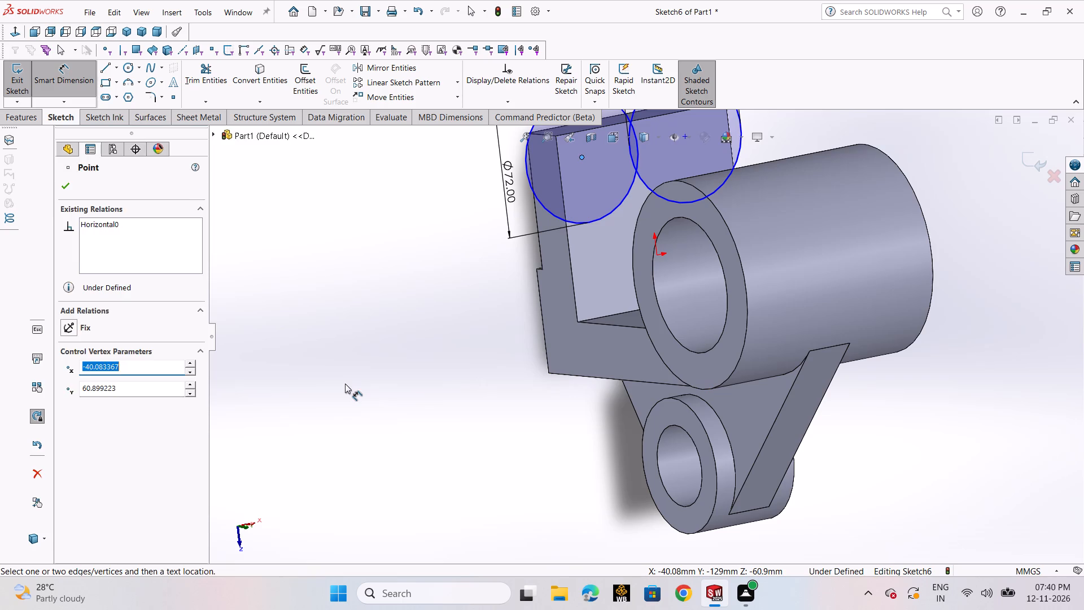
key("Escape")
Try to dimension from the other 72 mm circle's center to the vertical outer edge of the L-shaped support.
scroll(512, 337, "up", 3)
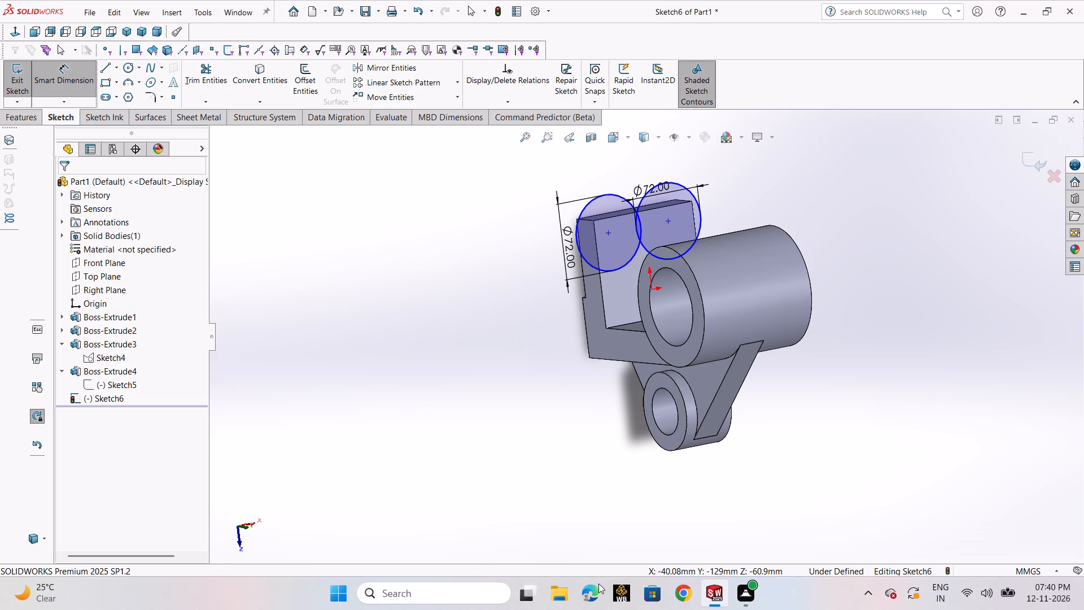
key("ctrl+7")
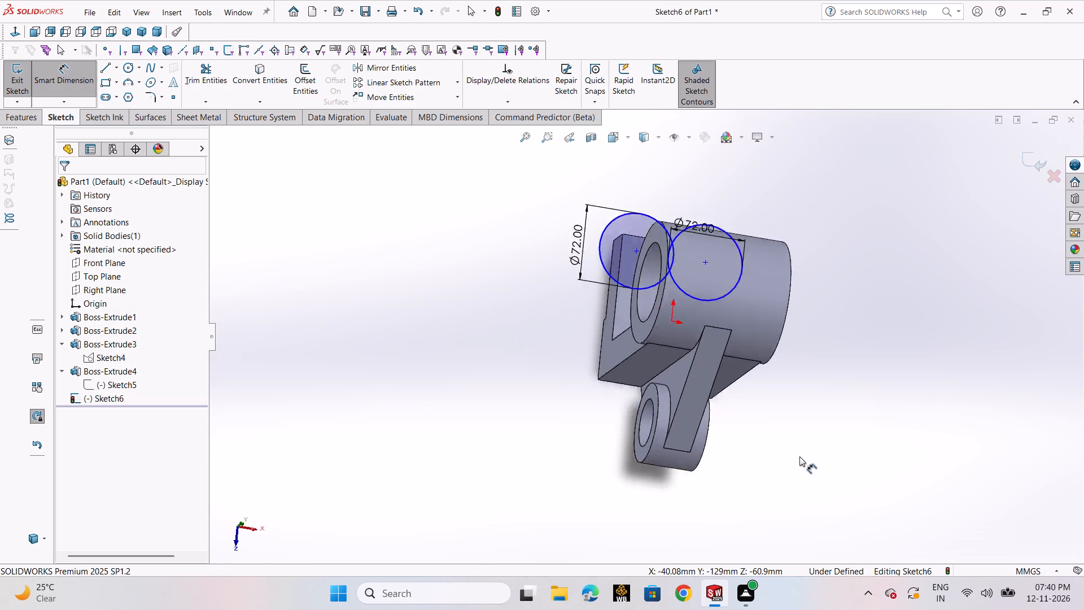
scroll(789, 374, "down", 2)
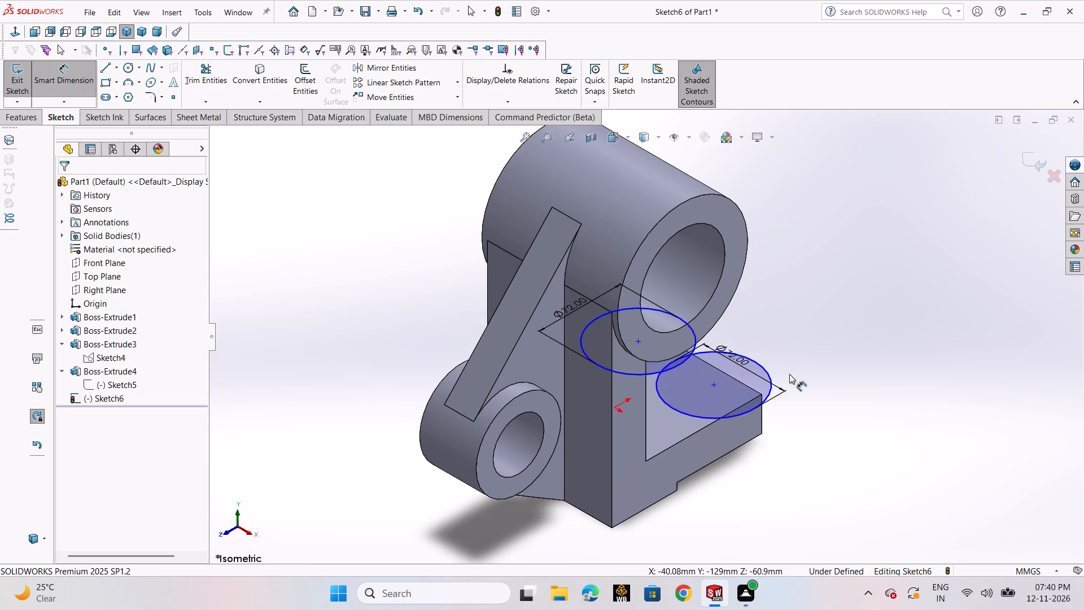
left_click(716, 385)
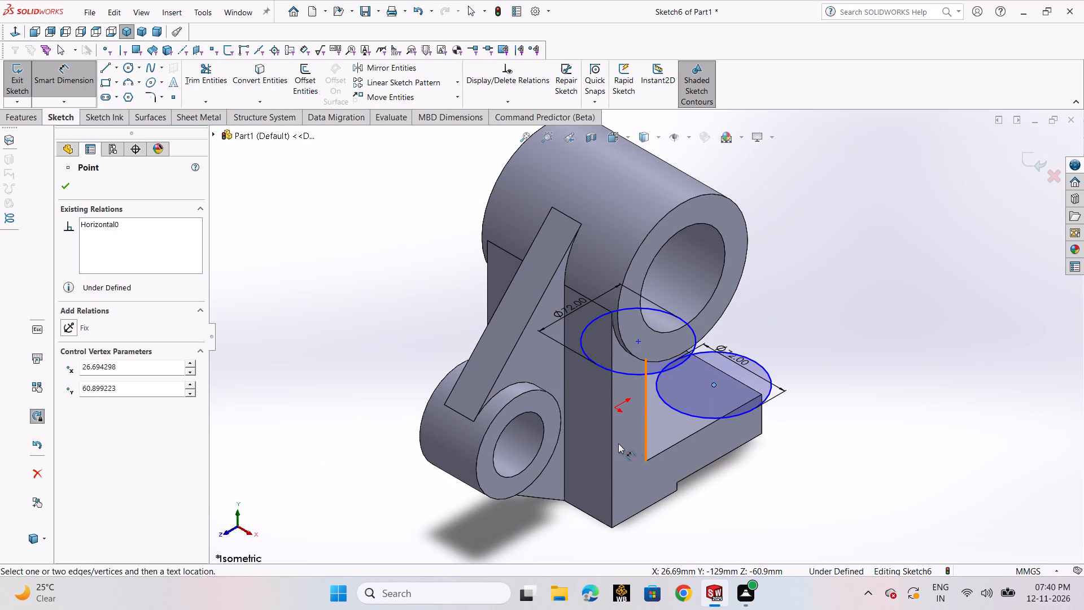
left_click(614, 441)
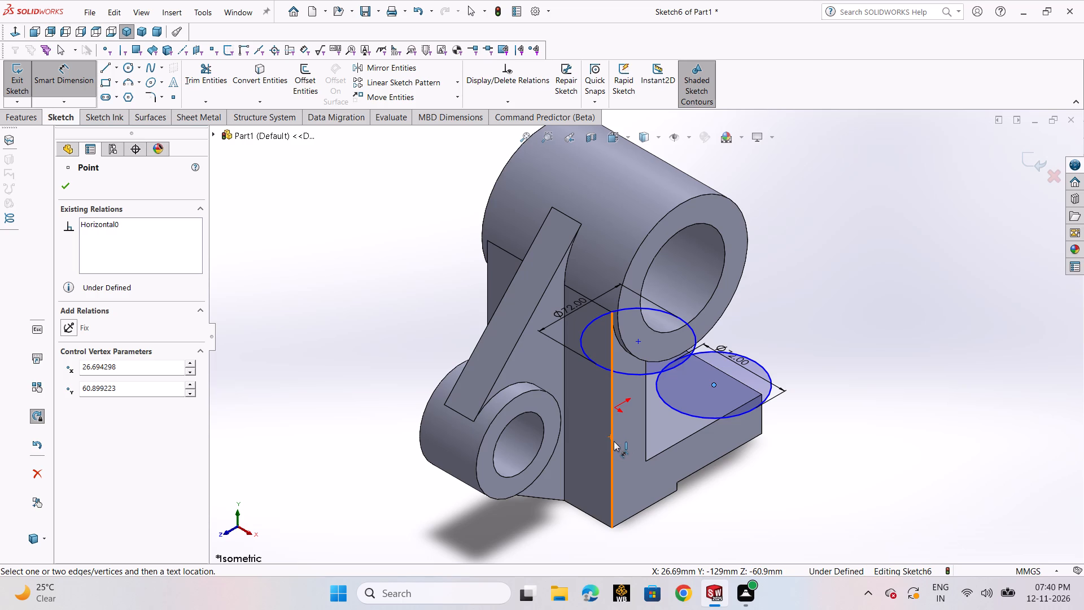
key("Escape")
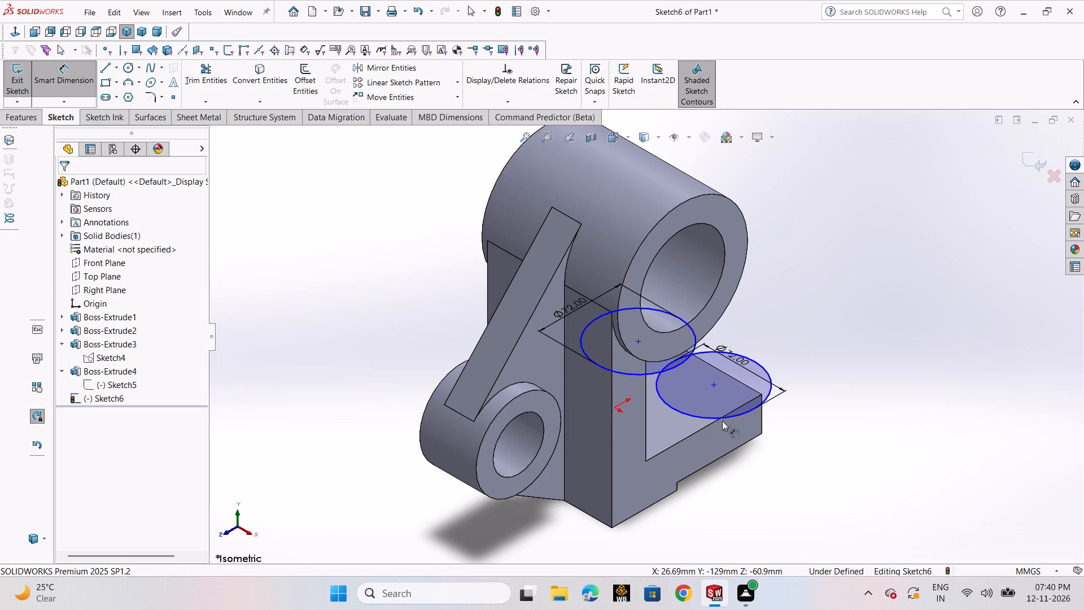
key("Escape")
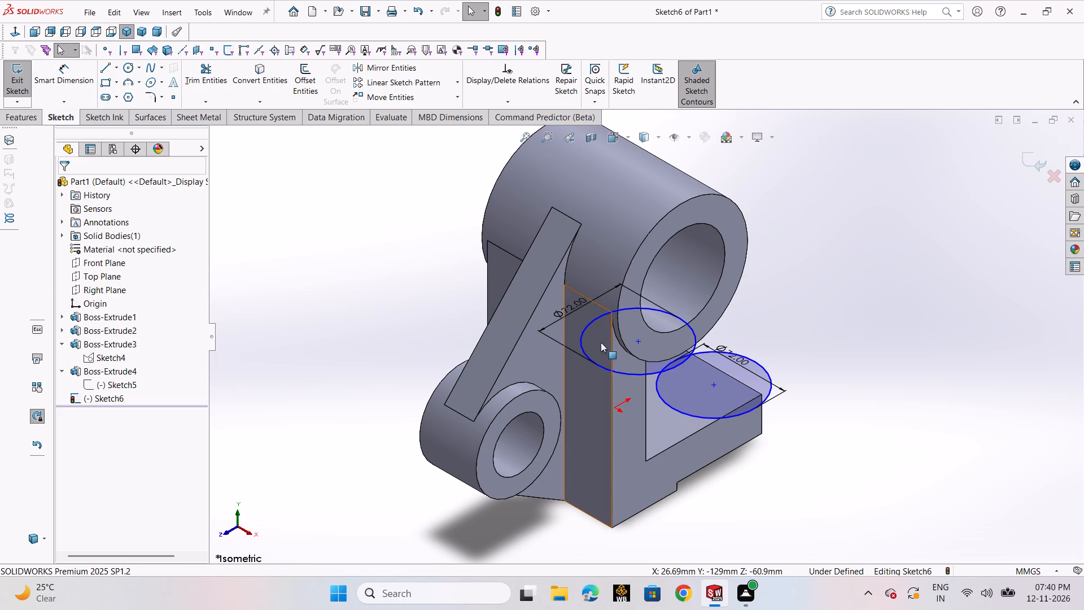
Dimension the lengthwise distance from the L-shaped support's outer lower corner to the center of the 72 mm circle nearest that end face.
left_click(64, 77)
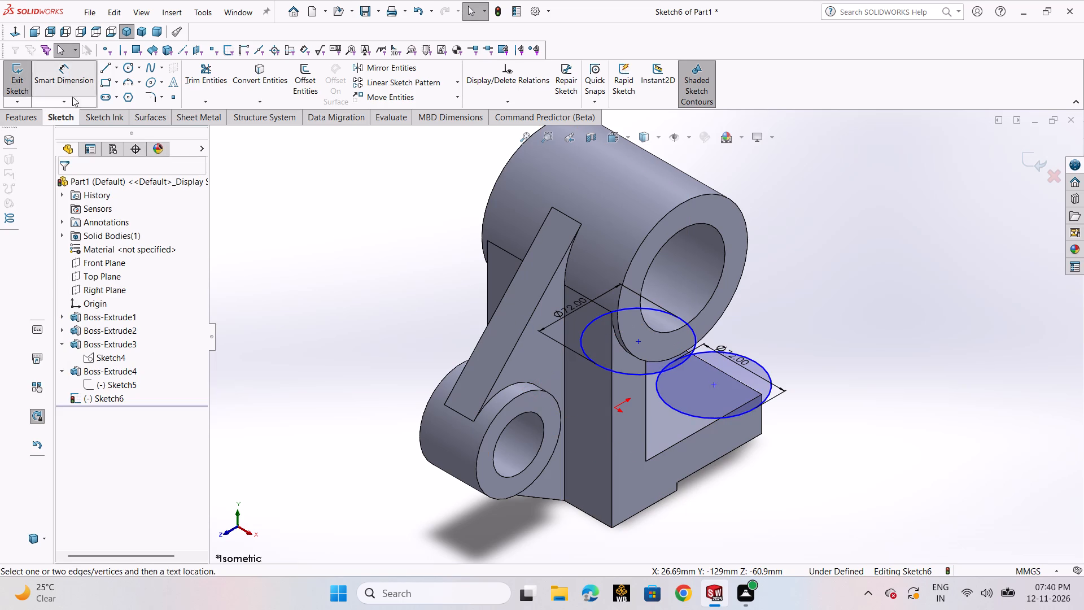
left_click(613, 527)
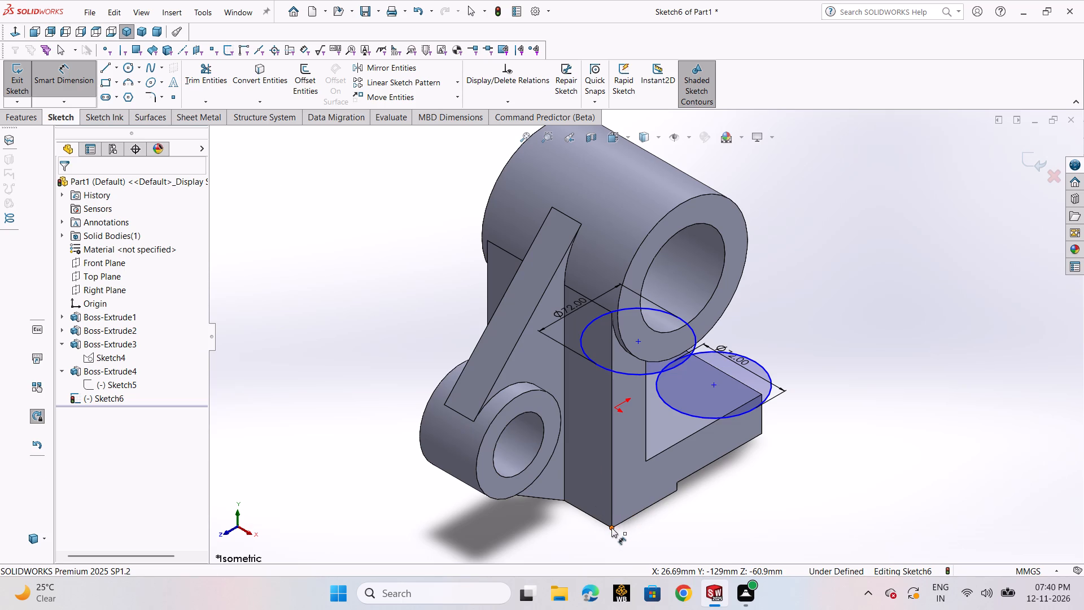
left_click(714, 386)
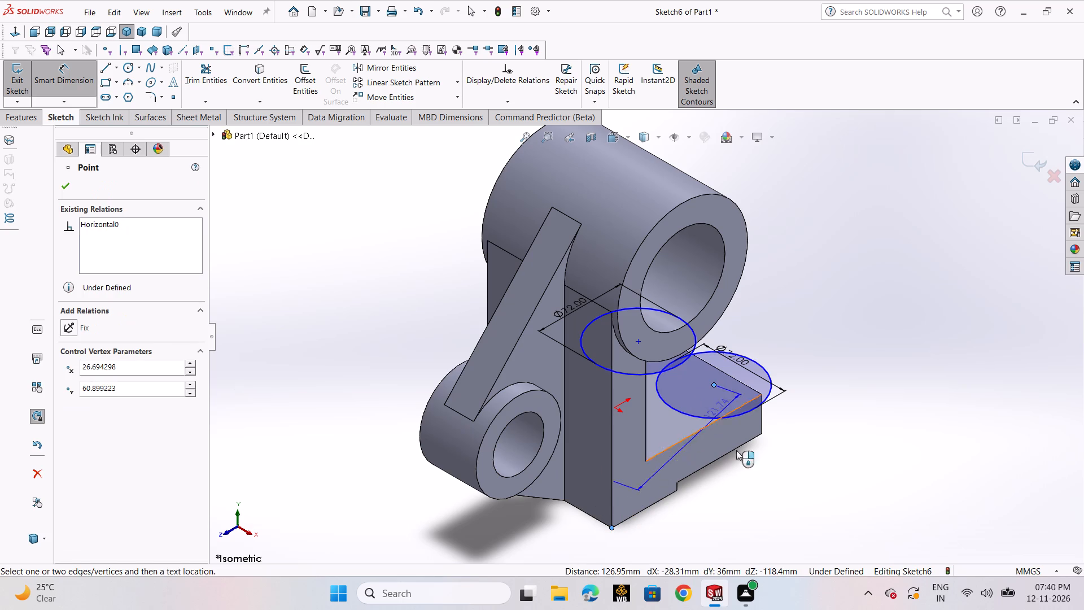
left_click(756, 506)
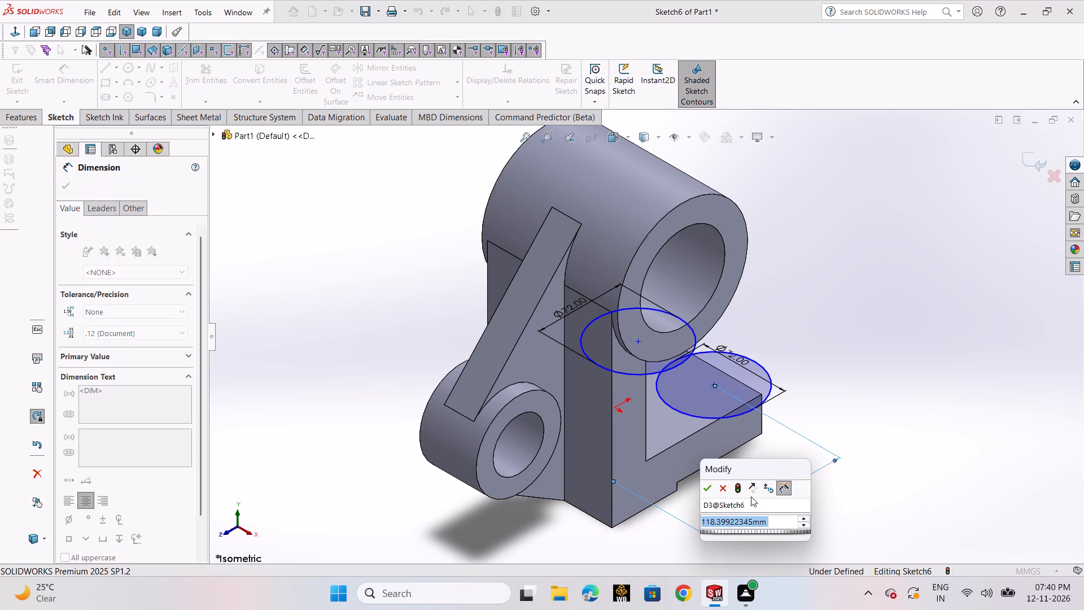
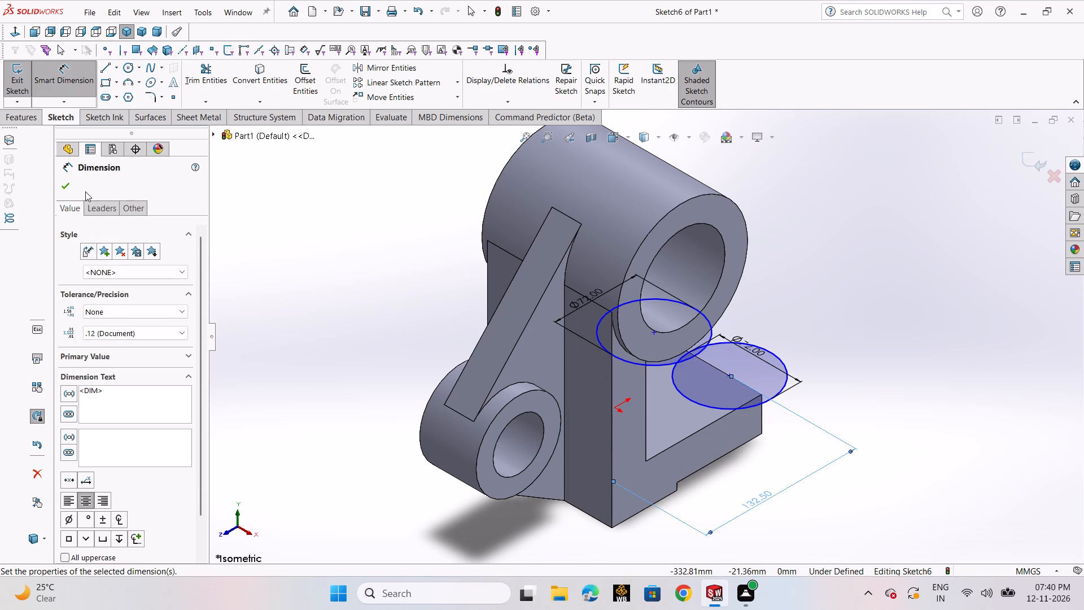
Dimension the distance between the centers of the two 72 mm circles as 120 mm.
left_click(67, 186)
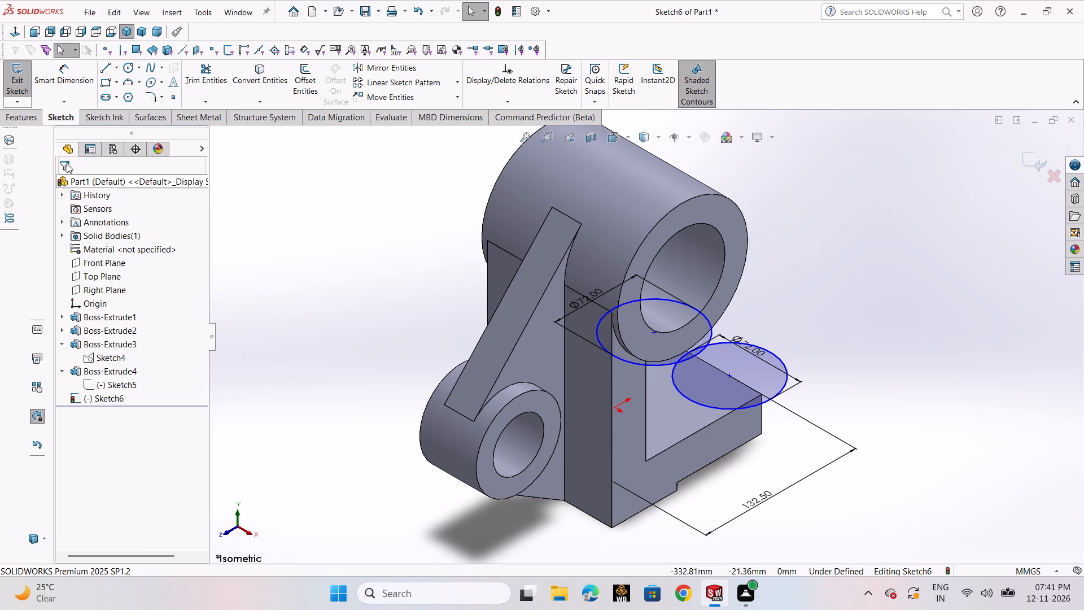
left_click(66, 87)
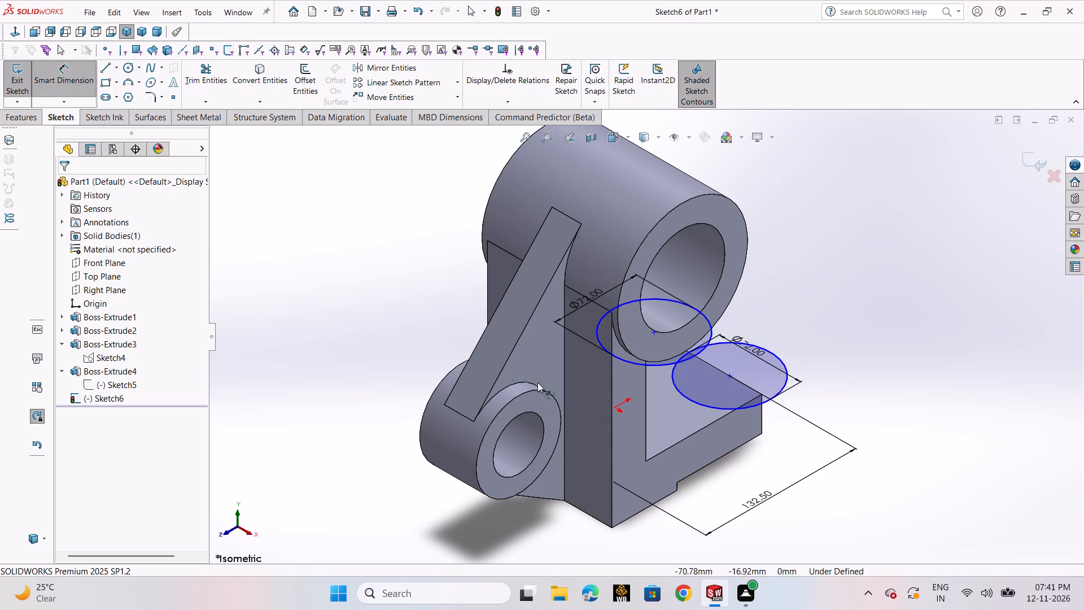
left_click(729, 377)
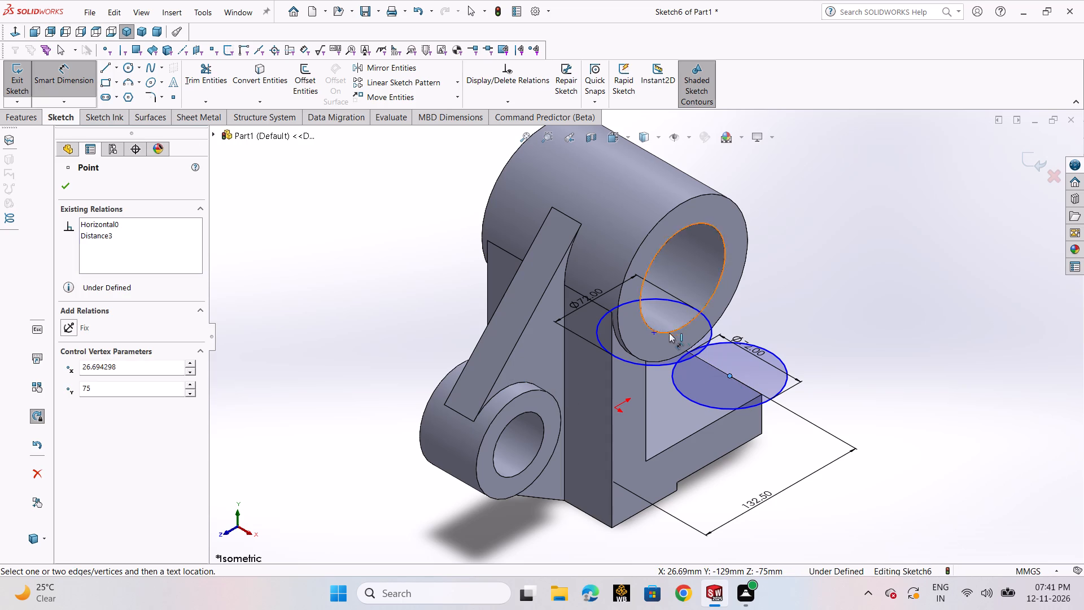
left_click(653, 330)
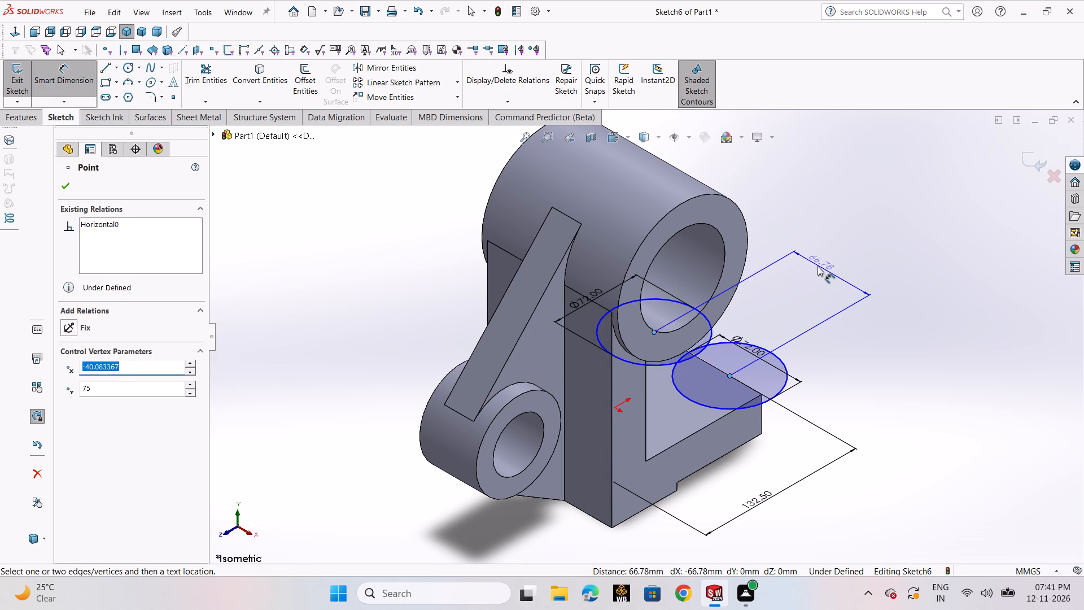
left_click(818, 266)
type("12")
key("0")
key("Return")
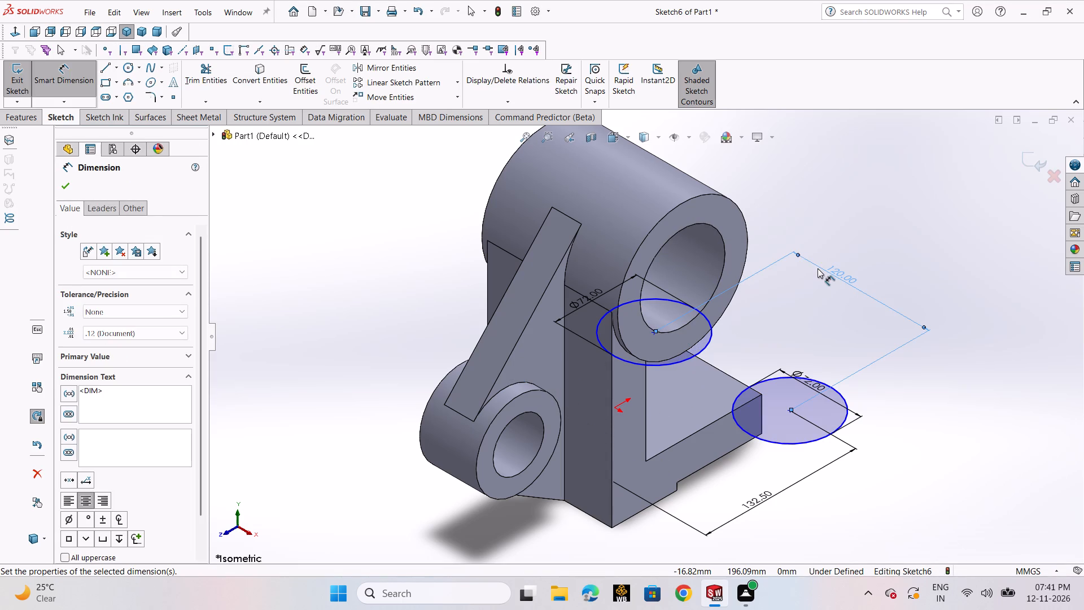
left_click(62, 190)
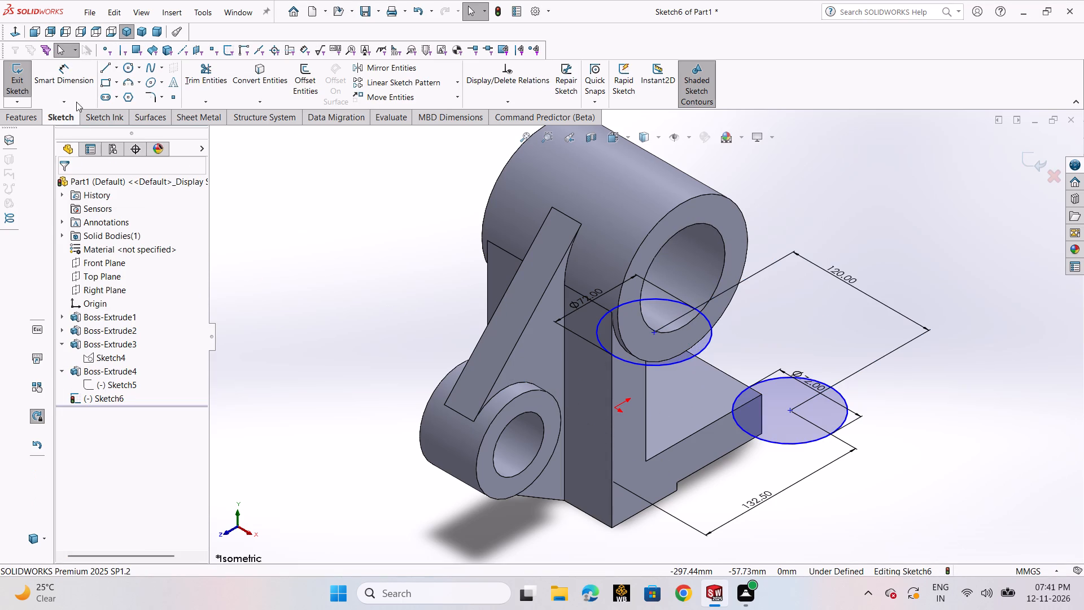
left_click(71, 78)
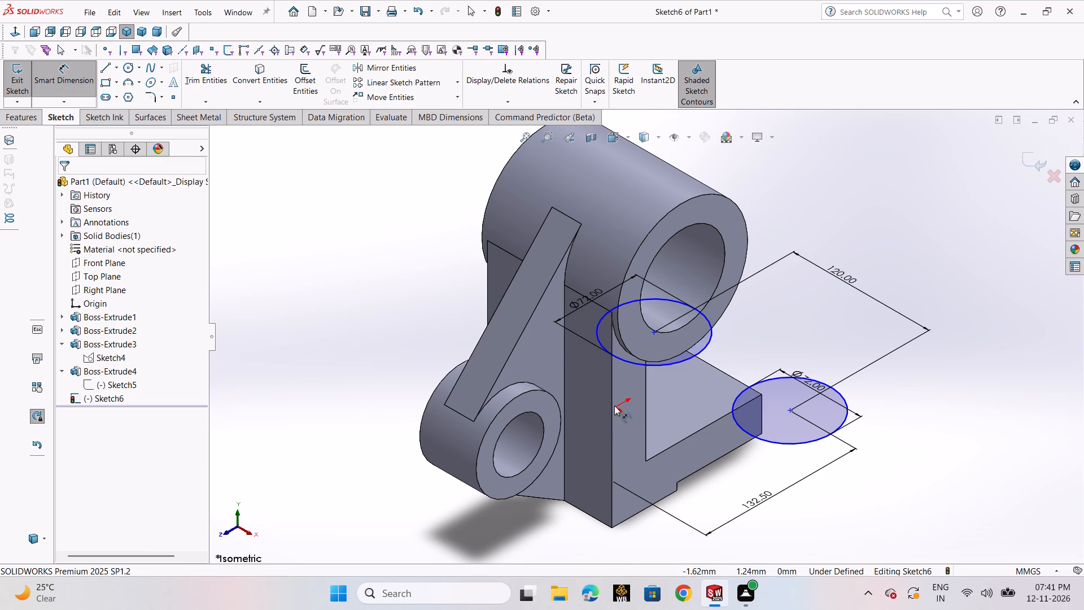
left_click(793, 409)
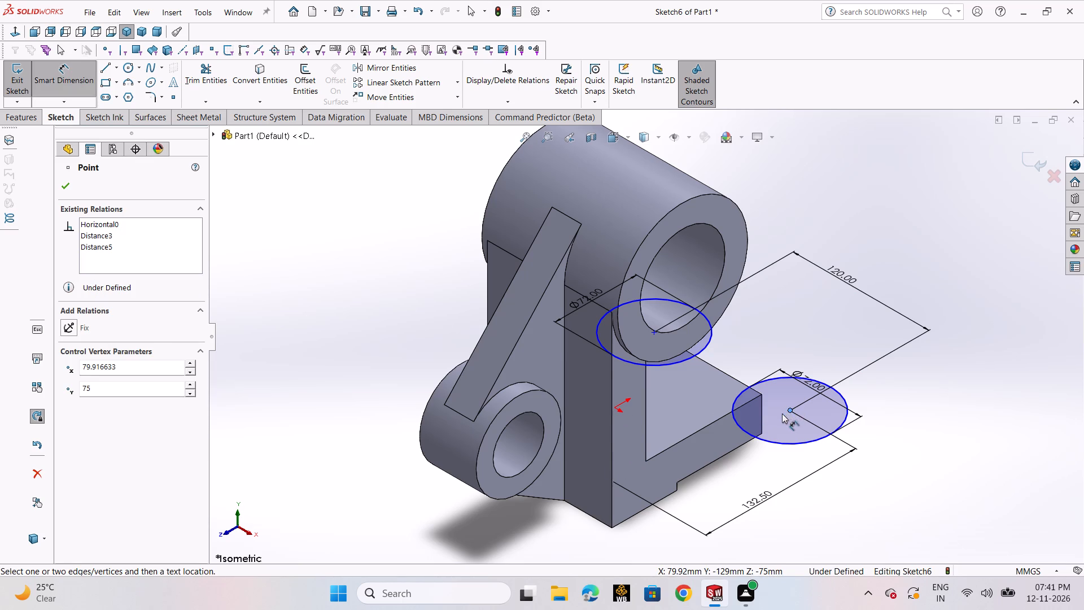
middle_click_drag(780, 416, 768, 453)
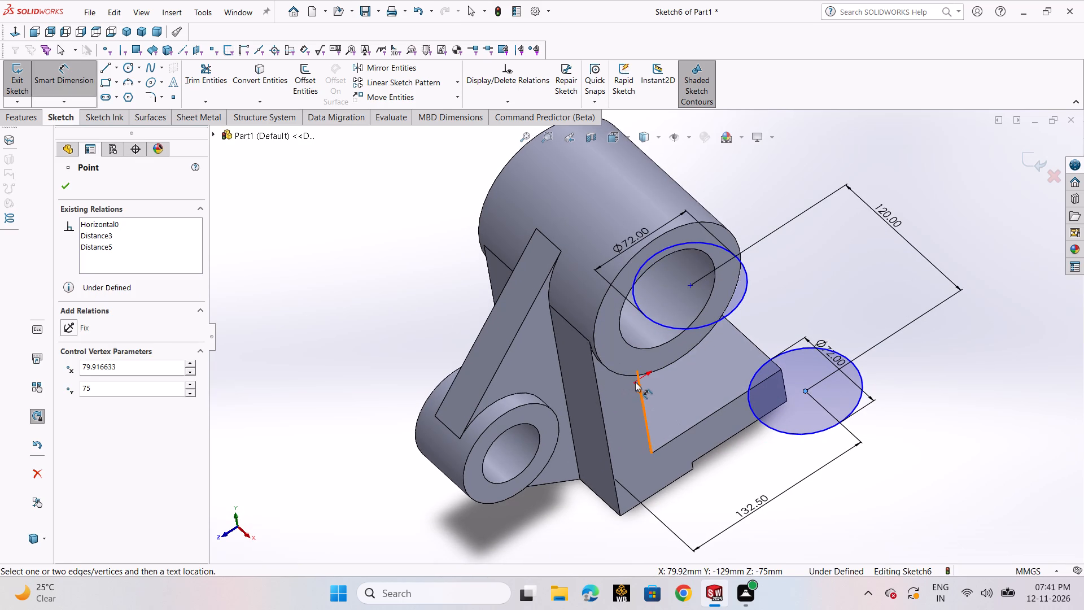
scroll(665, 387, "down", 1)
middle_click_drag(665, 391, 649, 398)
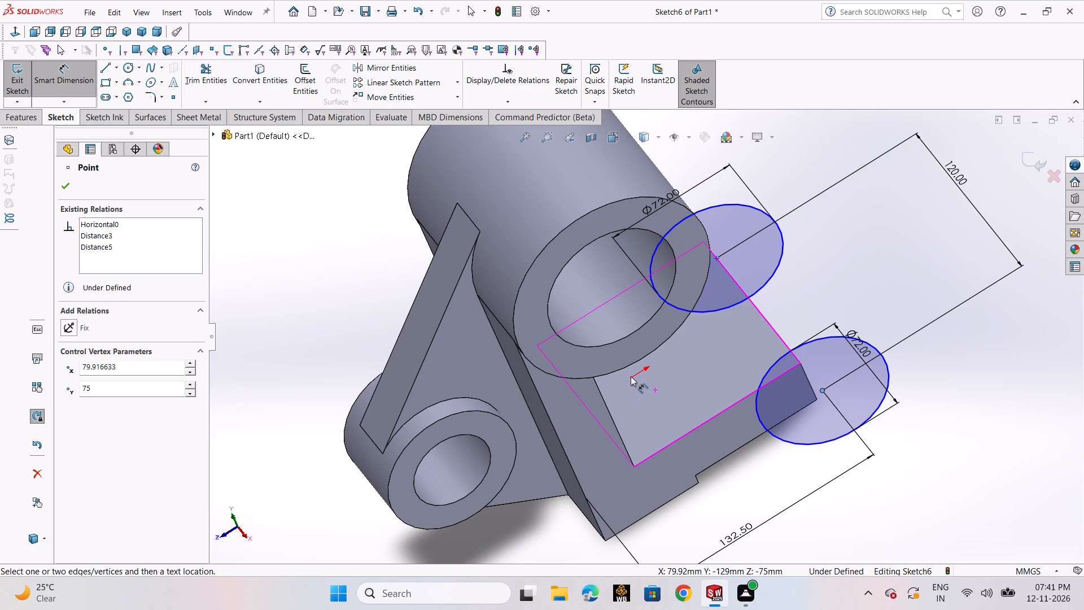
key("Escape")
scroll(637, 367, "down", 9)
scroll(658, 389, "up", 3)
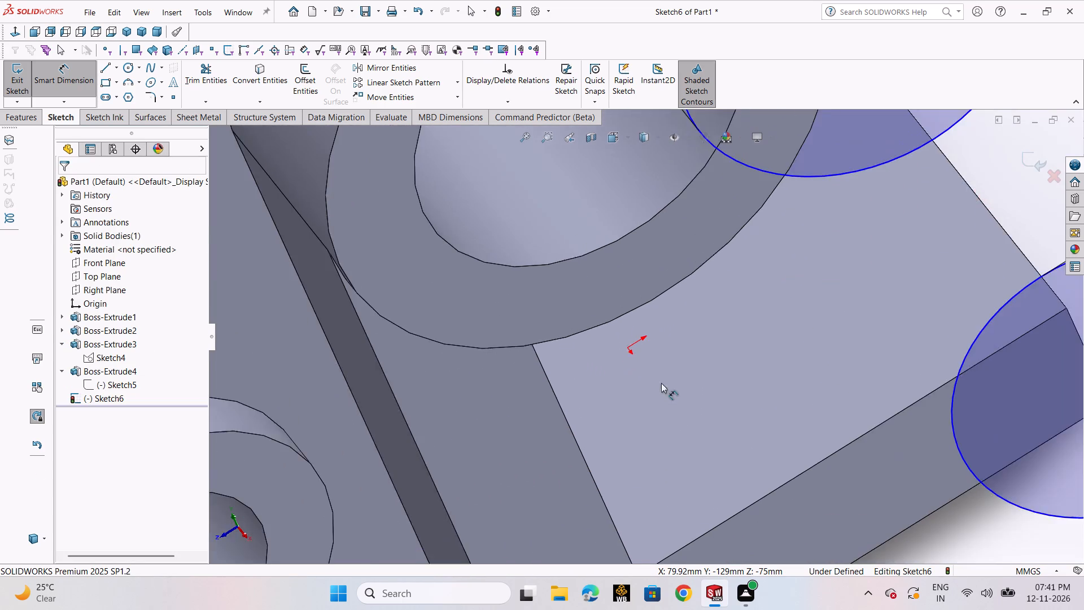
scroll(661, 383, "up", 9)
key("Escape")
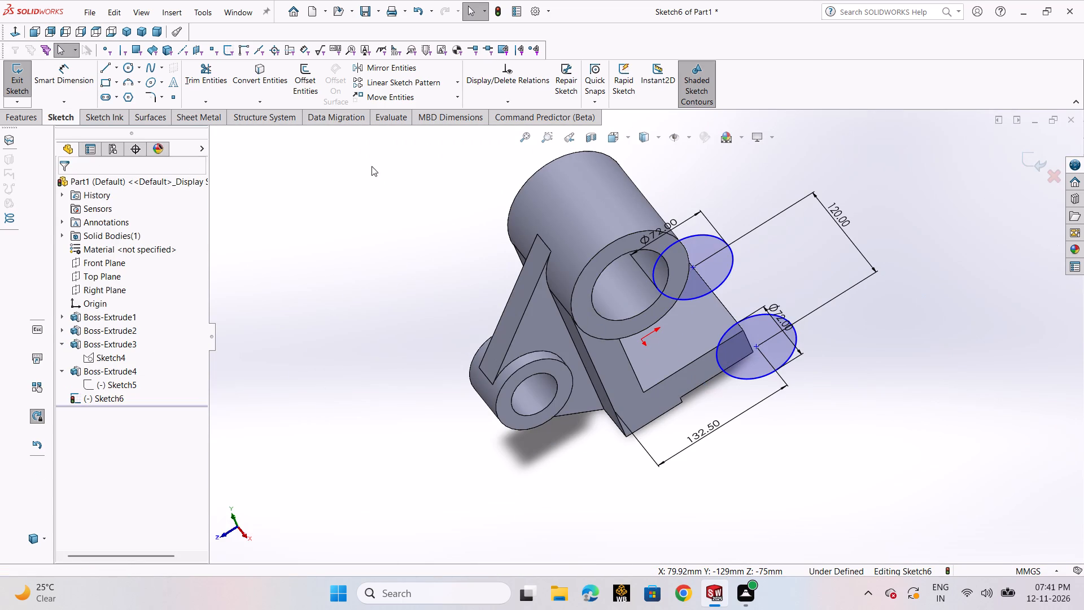
Sketch a straight line about 156 mm long from the origin, running between the two 72 mm circles.
left_click(112, 70)
left_click(112, 84)
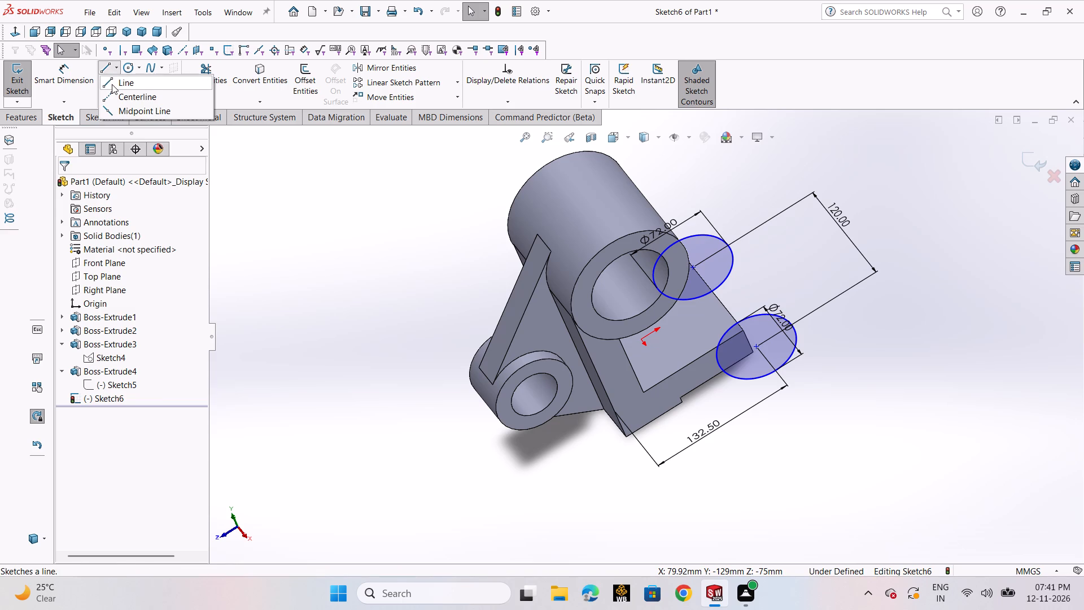
left_click(643, 340)
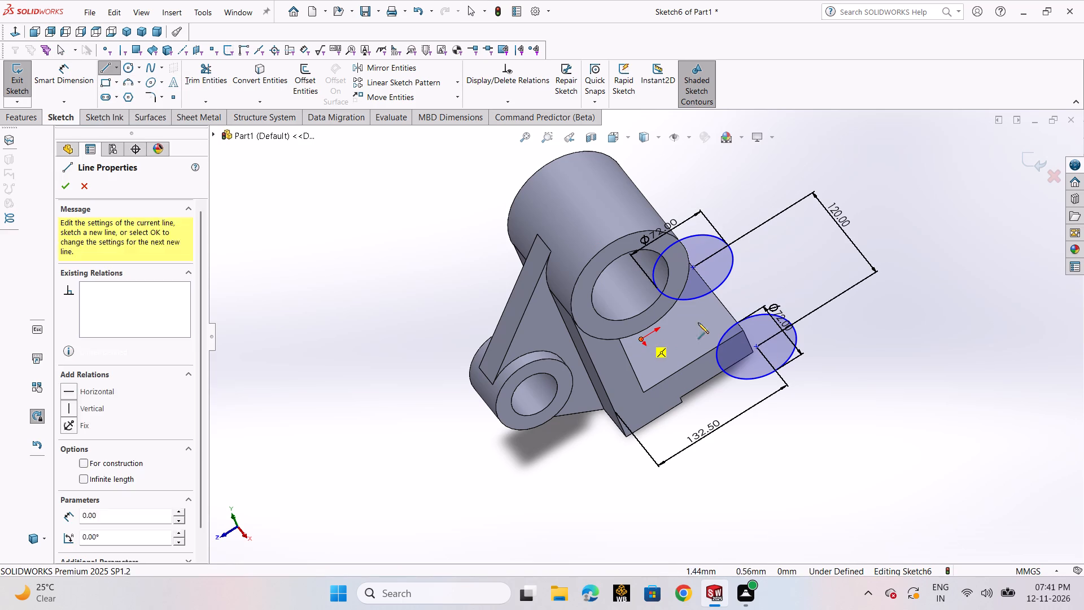
left_click(793, 245)
key("Escape")
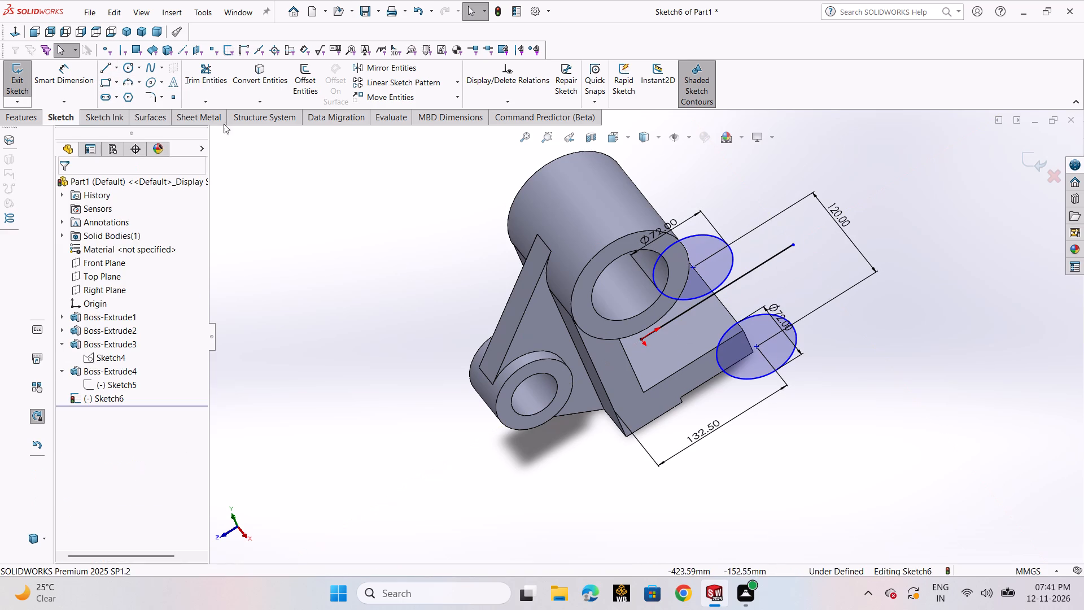
Dimension the distance from the line through the origin to the center of the nearer-end 72 mm circle as 60 mm.
left_click(73, 79)
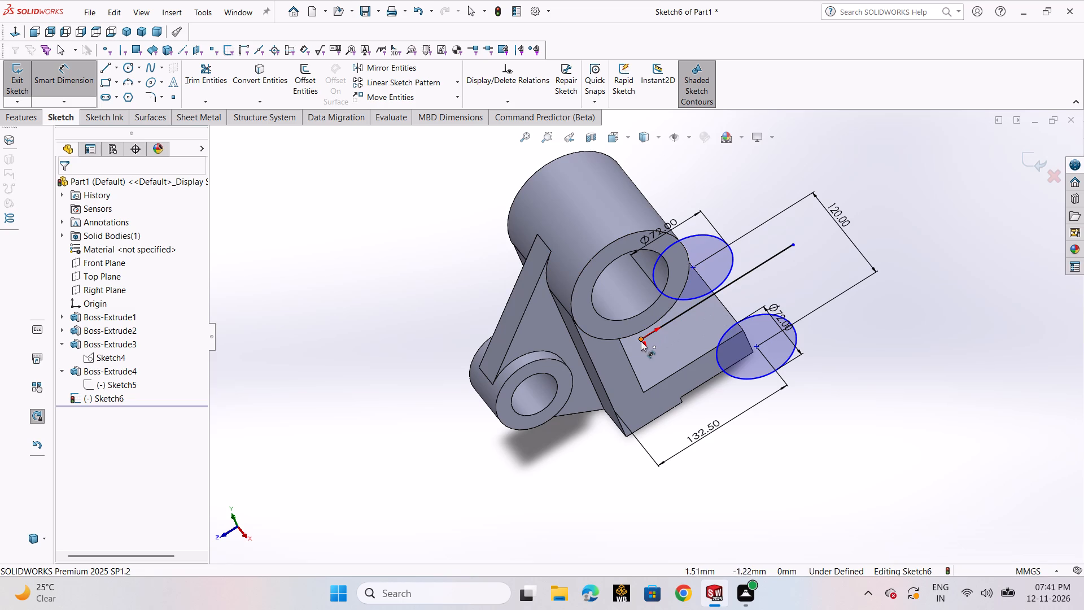
left_click(641, 340)
left_click(754, 347)
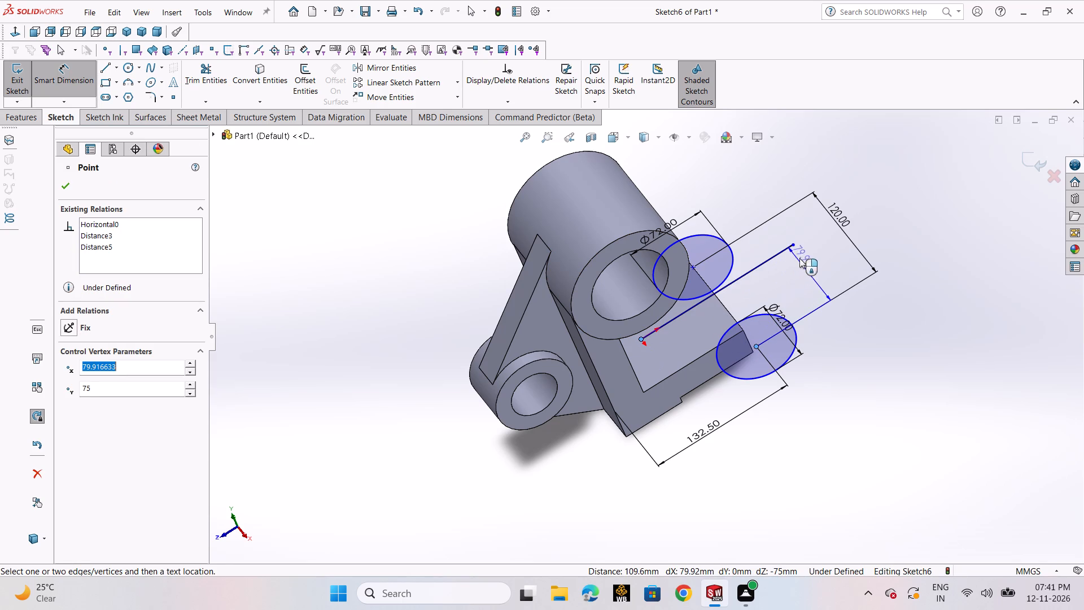
left_click(813, 270)
key("6")
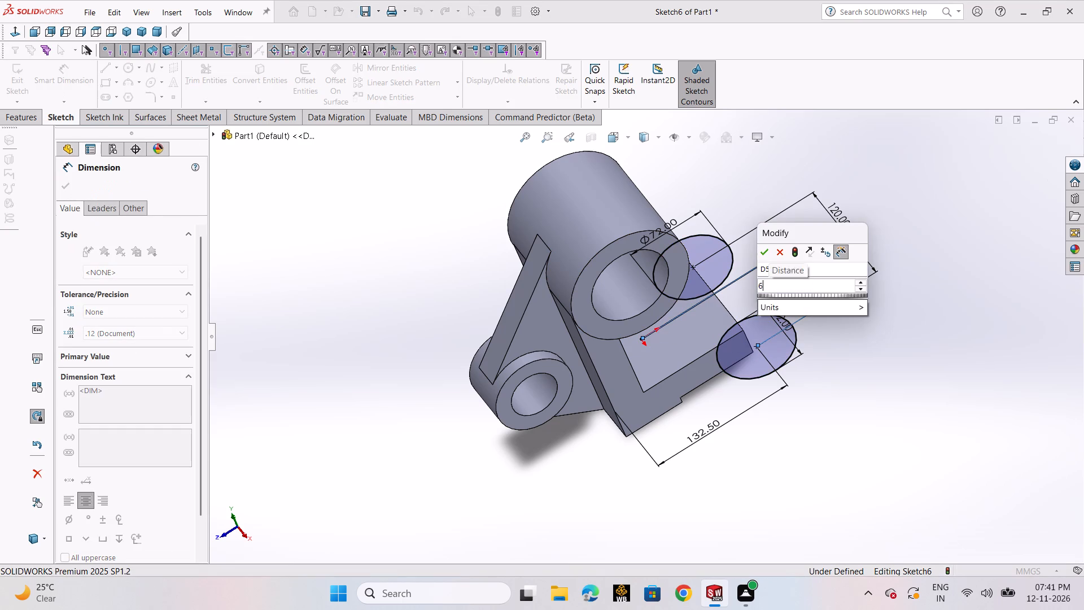
key("0")
key("Return")
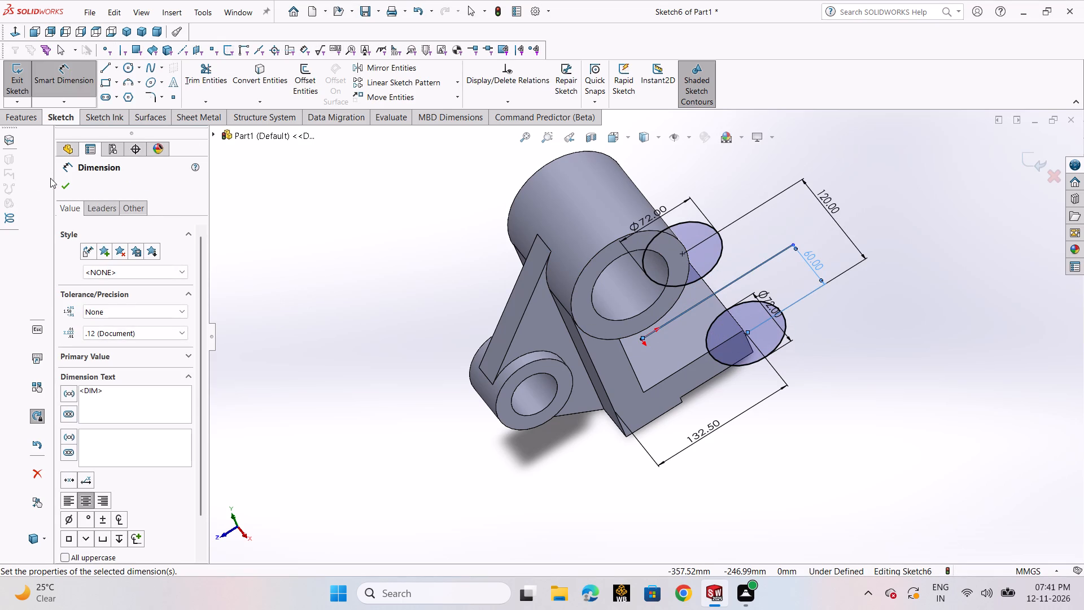
left_click(63, 188)
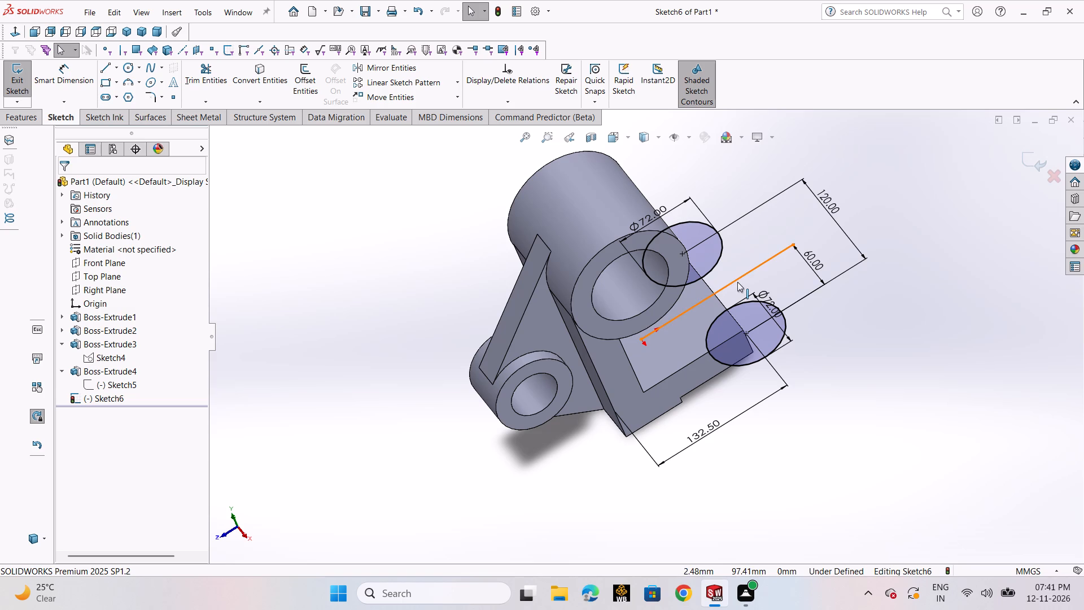
Convert the line running from the origin between the two circles to construction geometry.
left_click(737, 282)
left_click(794, 245)
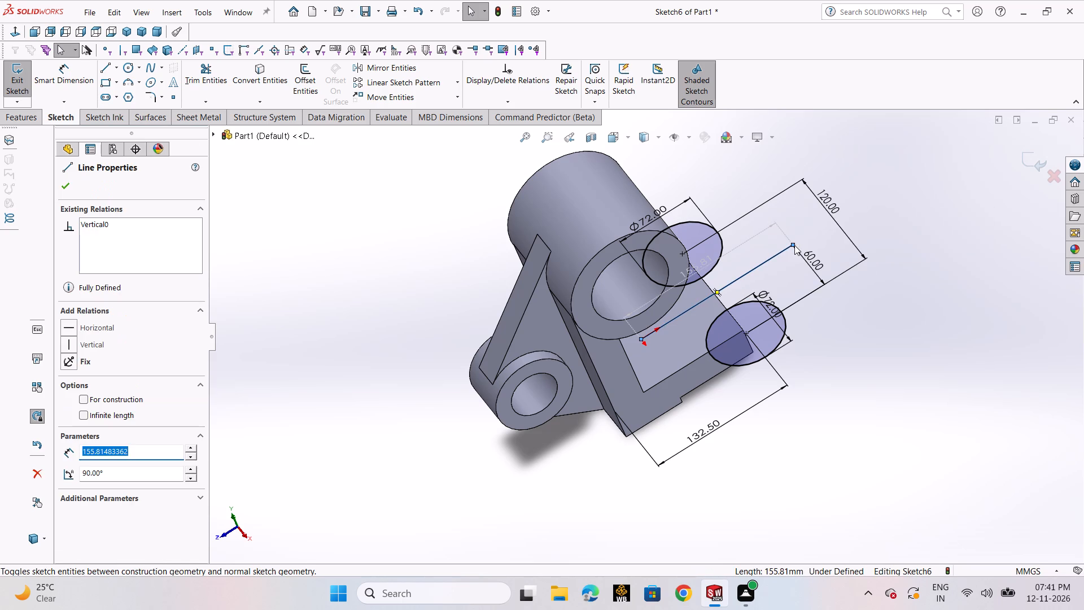
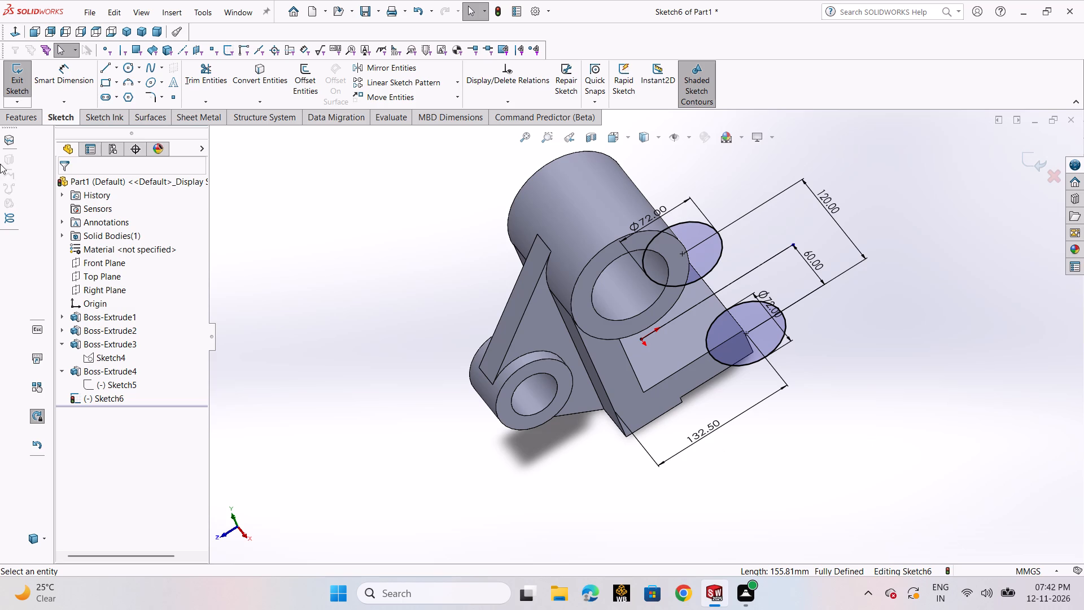
Sketch a straight line joining the outer edges of the two 72 mm circles, on the side away from the origin.
left_click(104, 71)
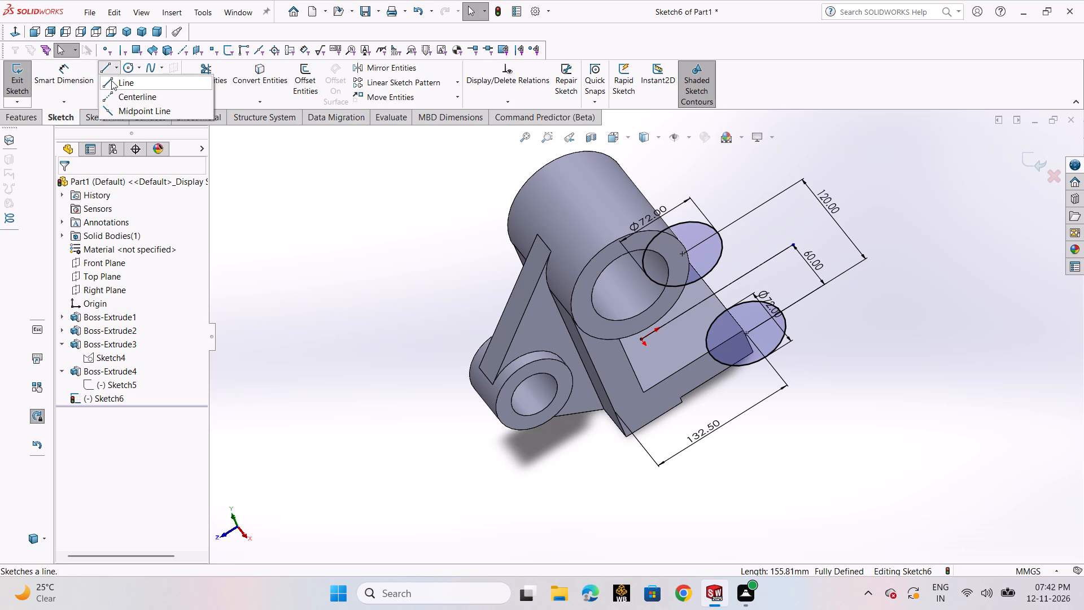
left_click(111, 80)
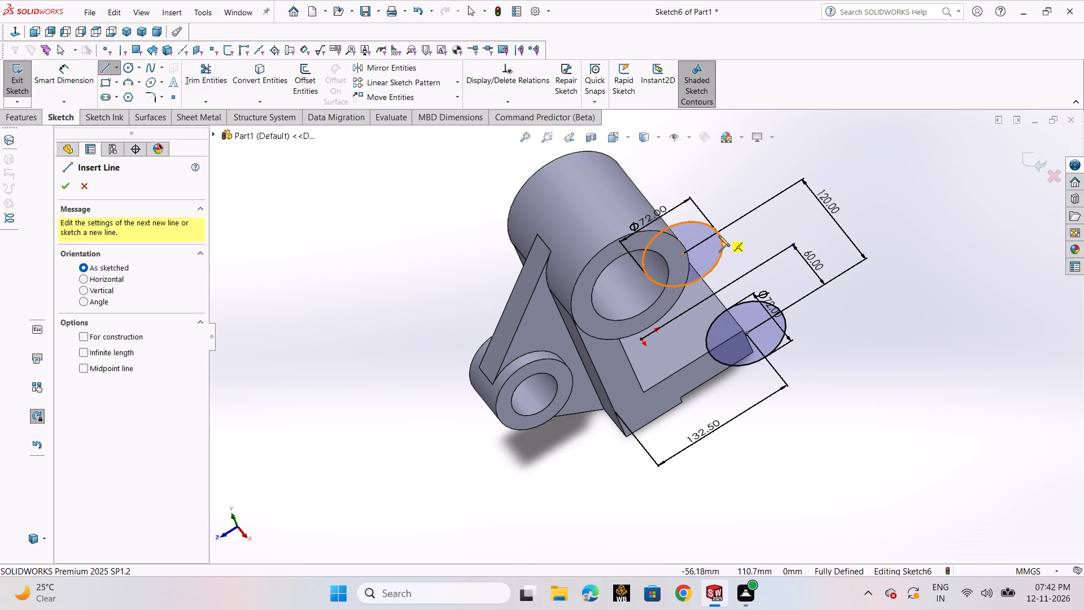
left_click(717, 233)
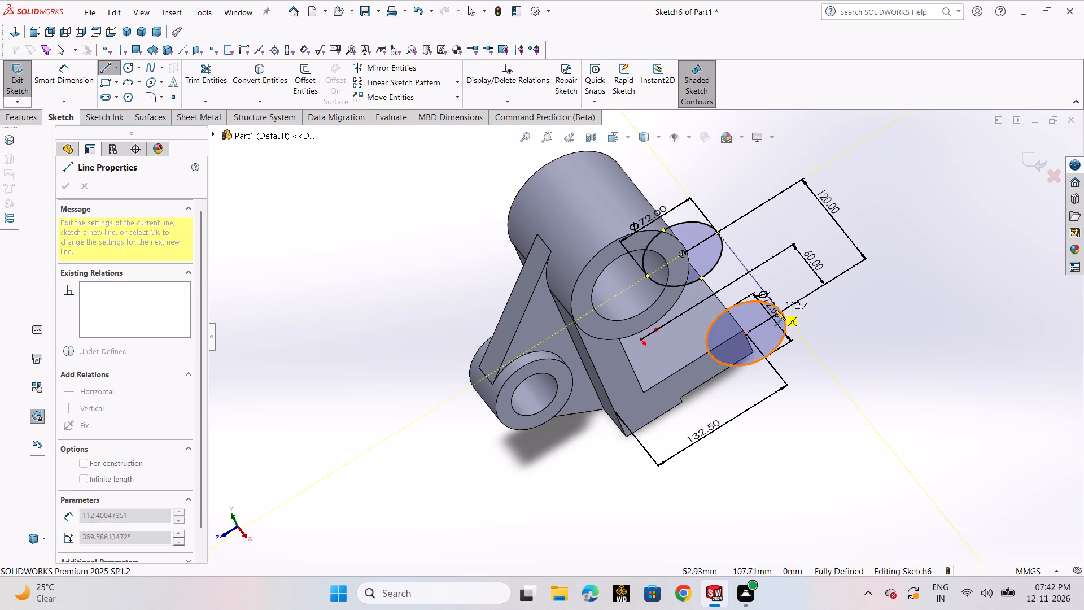
scroll(780, 307, "down", 4)
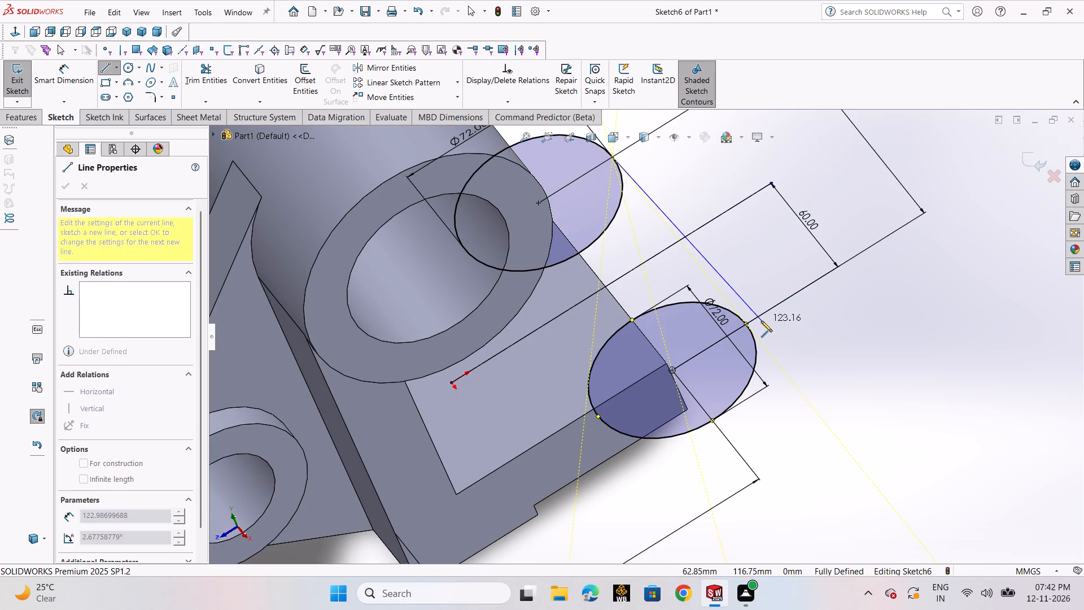
left_click(746, 322)
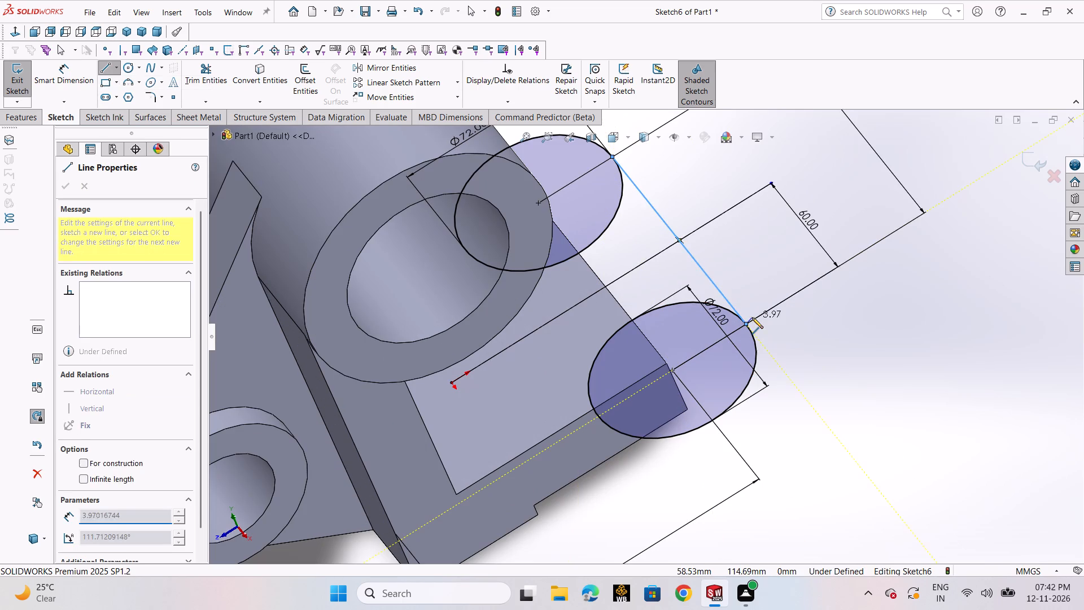
right_click(752, 317)
left_click(773, 321)
scroll(797, 333, "up", 2)
middle_click_drag(799, 330, 804, 415)
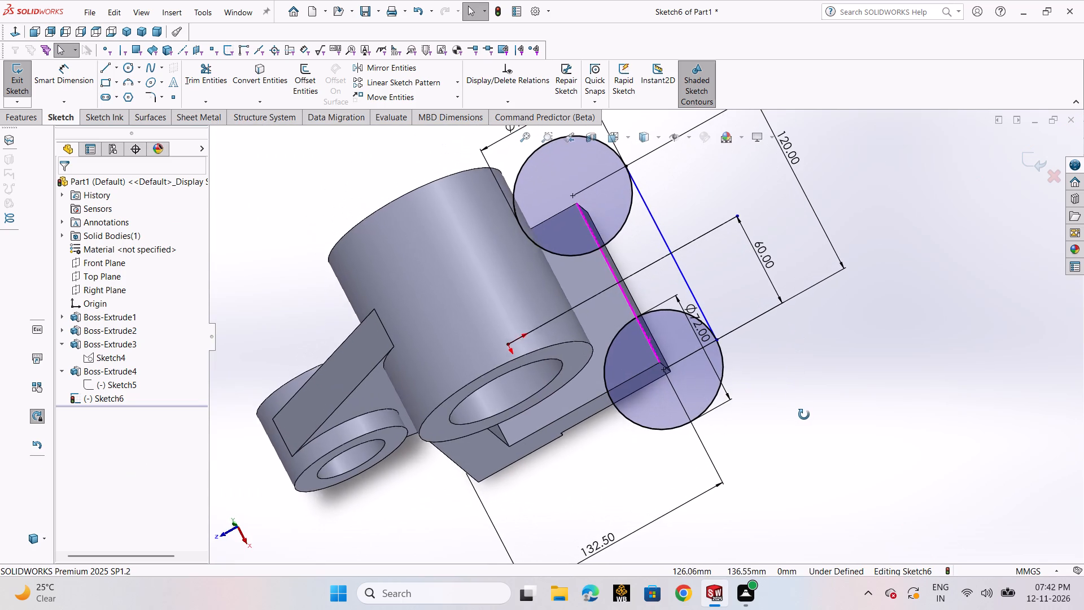
middle_click_drag(804, 415, 805, 415)
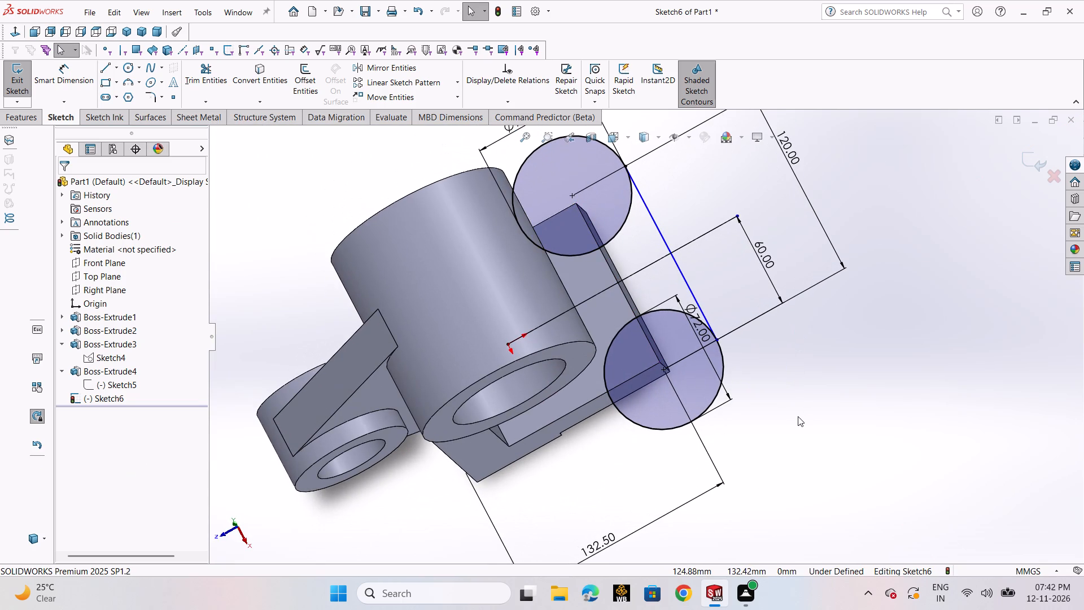
scroll(798, 416, "up", 1)
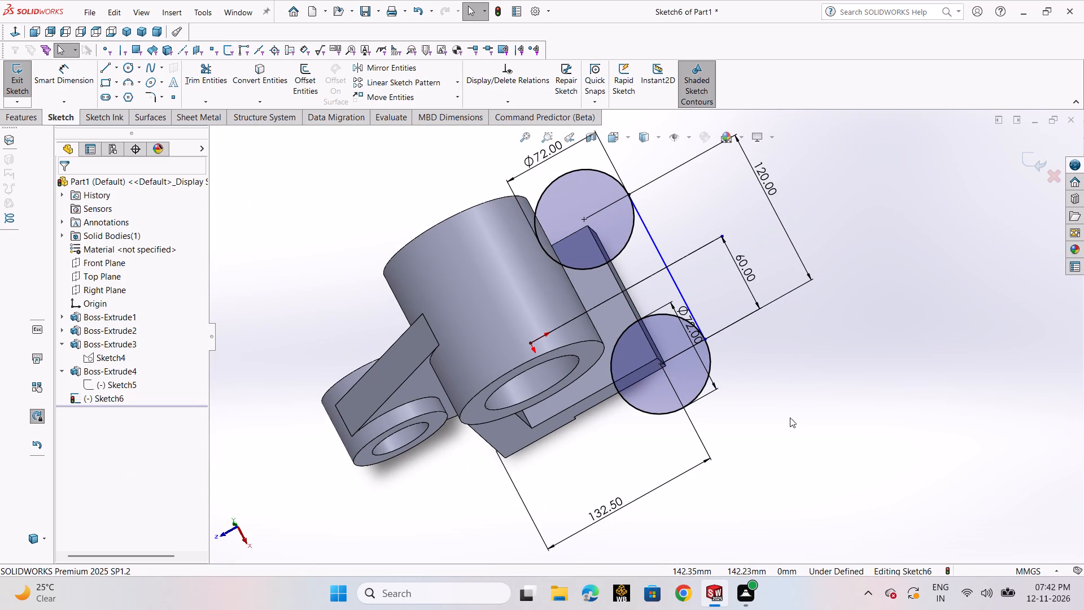
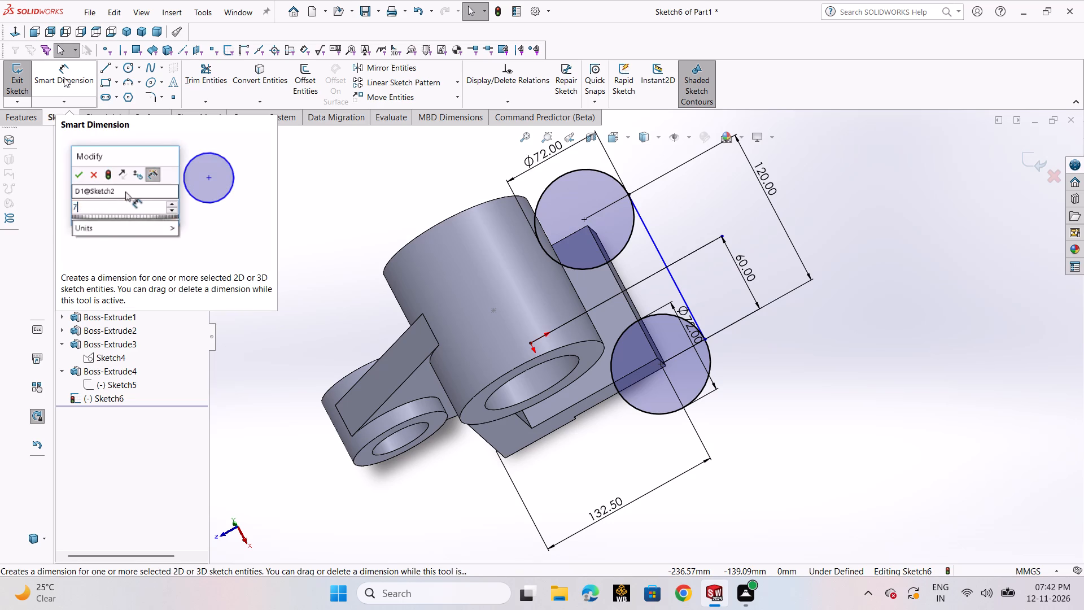
Convert the two parallel side edges of the L-shaped support's foot into sketch lines.
left_click(255, 80)
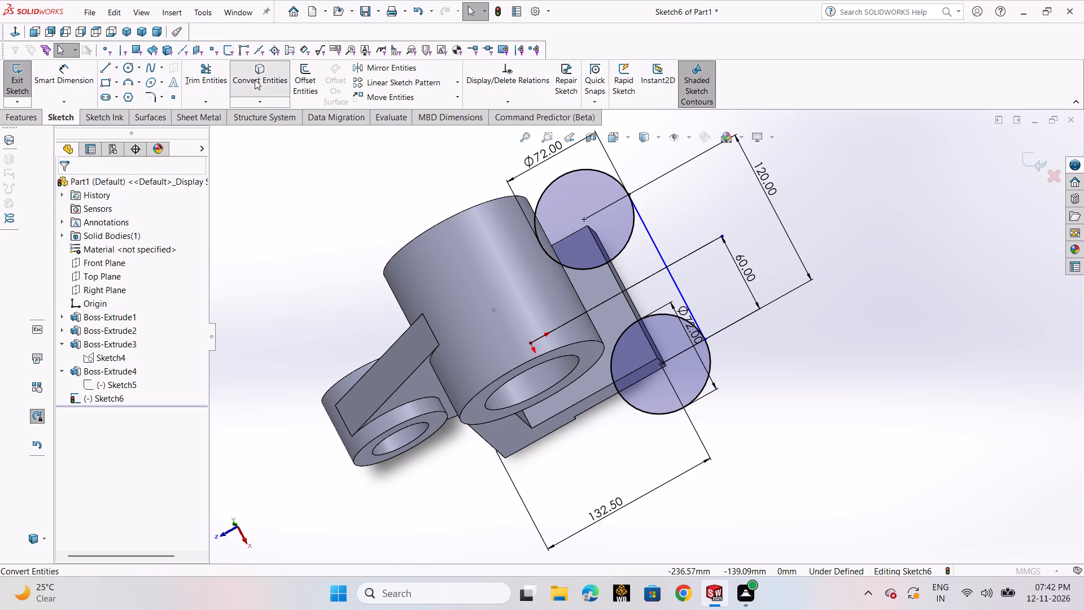
left_click(604, 388)
left_click(563, 237)
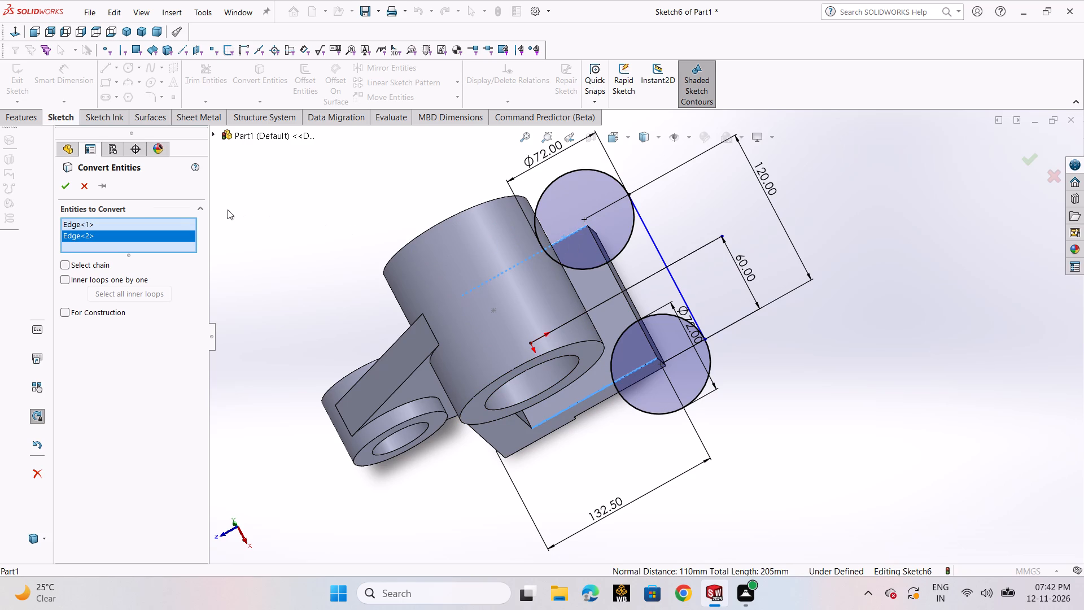
left_click(69, 190)
left_click(287, 239)
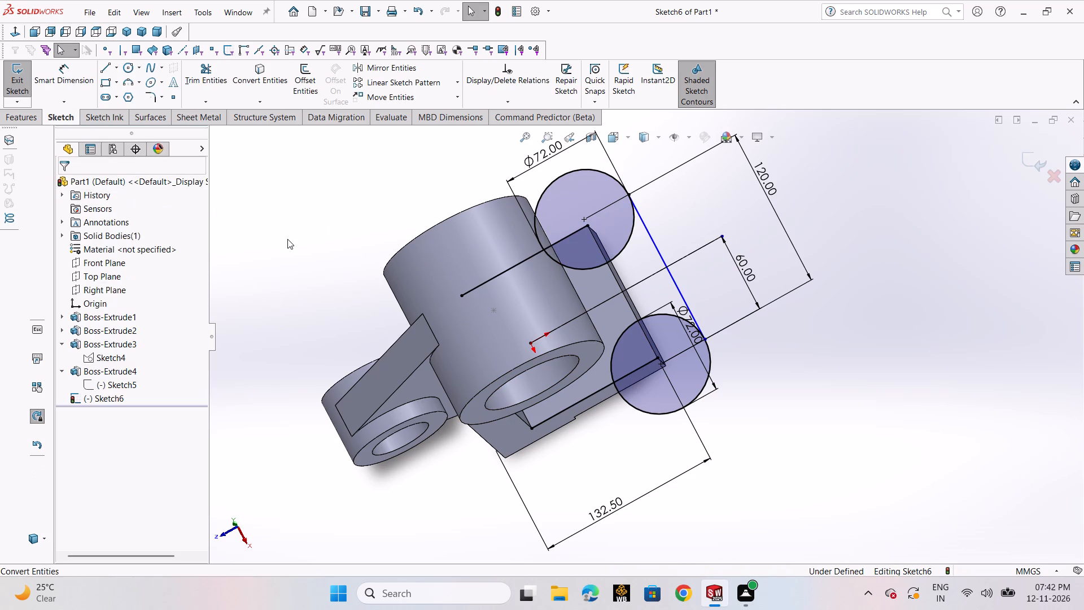
Trim the inner arcs of both 72 mm circles, the centerline inside the profile, and the converted line ends inside the circles.
left_click(203, 81)
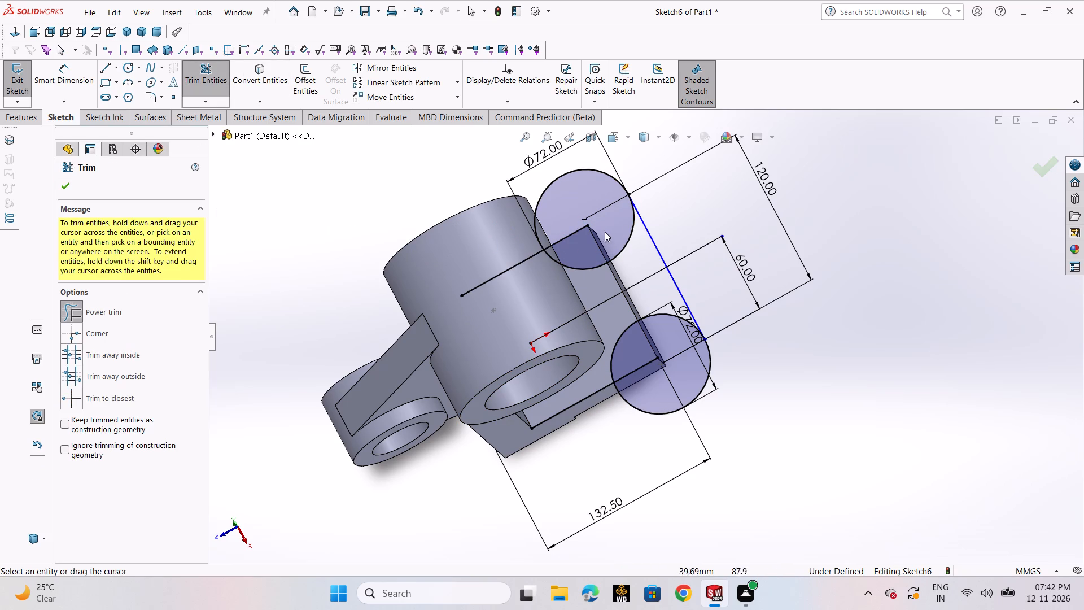
left_click_drag(607, 230, 654, 331)
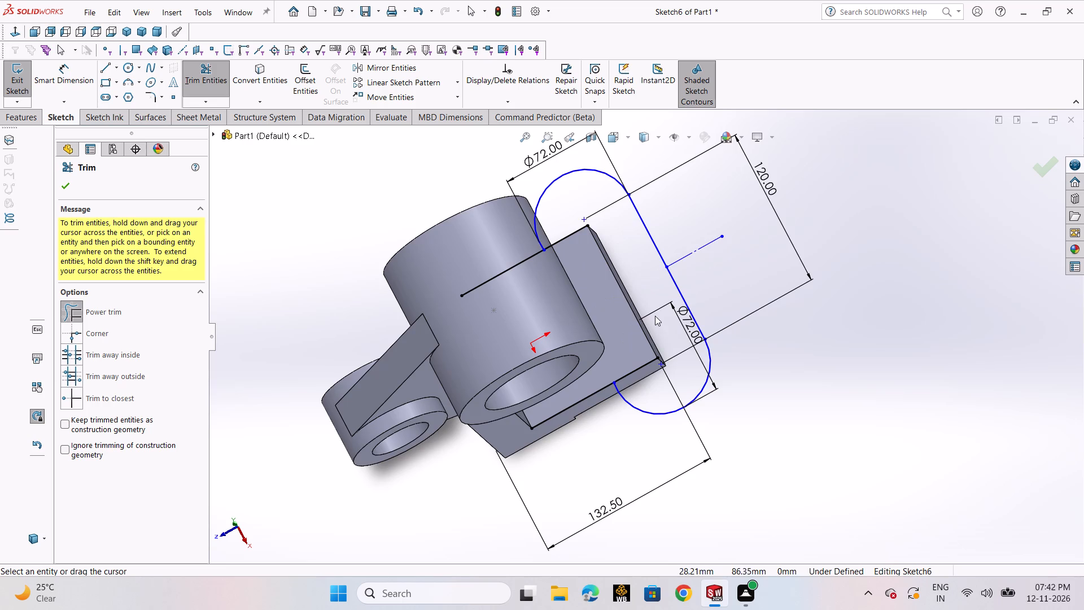
scroll(652, 343, "up", 2)
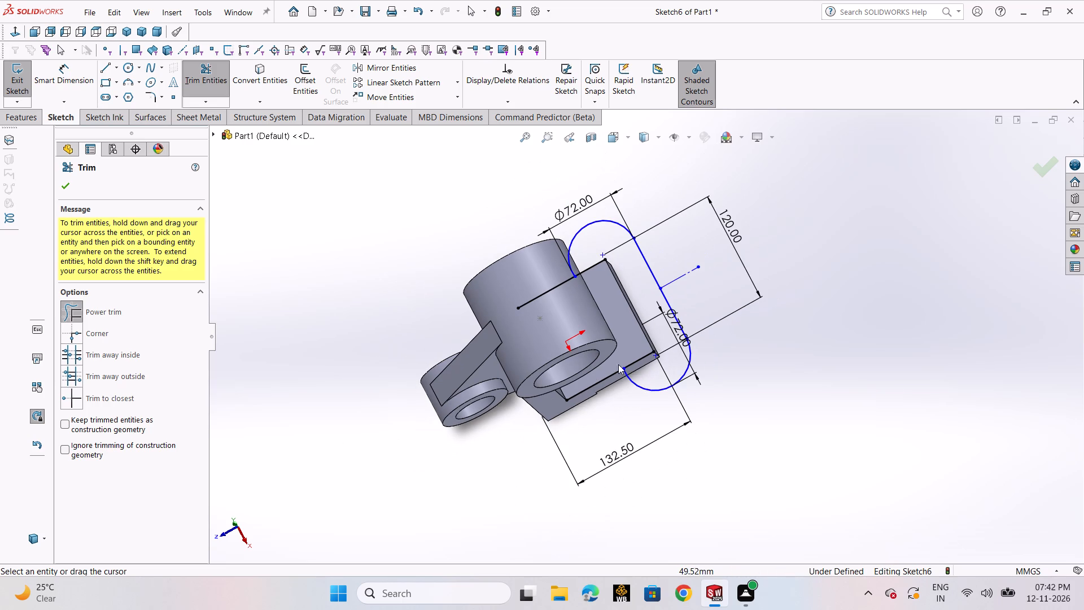
scroll(646, 391, "down", 5)
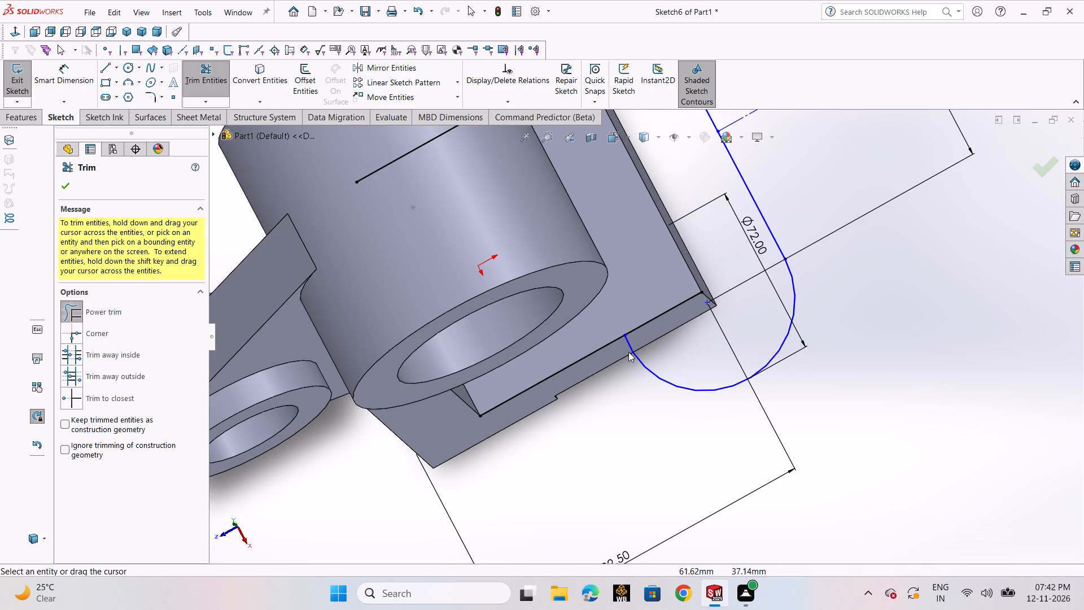
scroll(662, 351, "up", 3)
left_click_drag(648, 307, 657, 334)
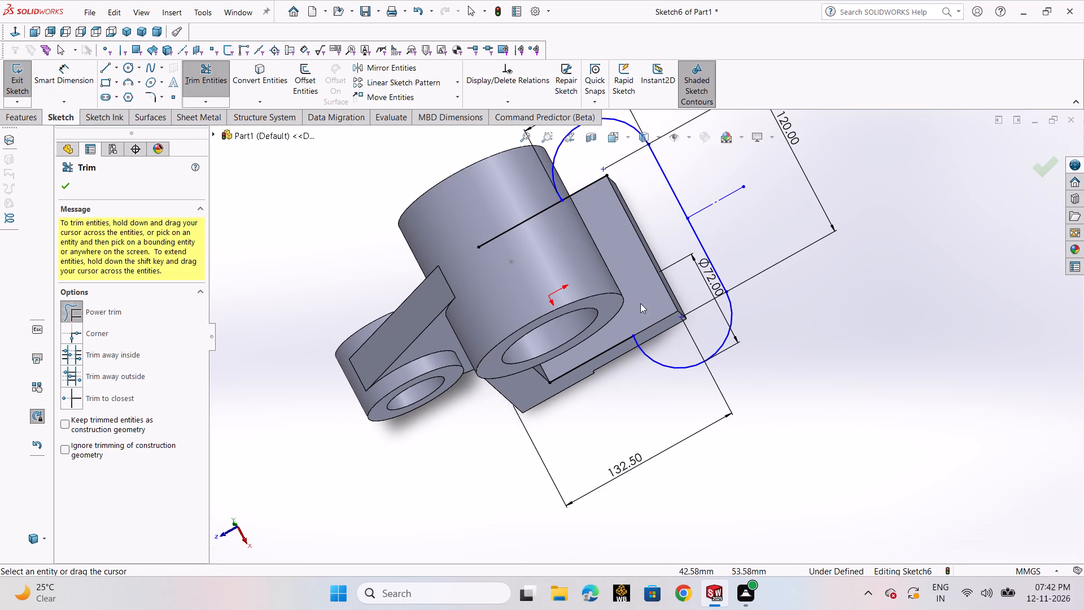
left_click_drag(571, 176, 587, 206)
scroll(667, 336, "up", 1)
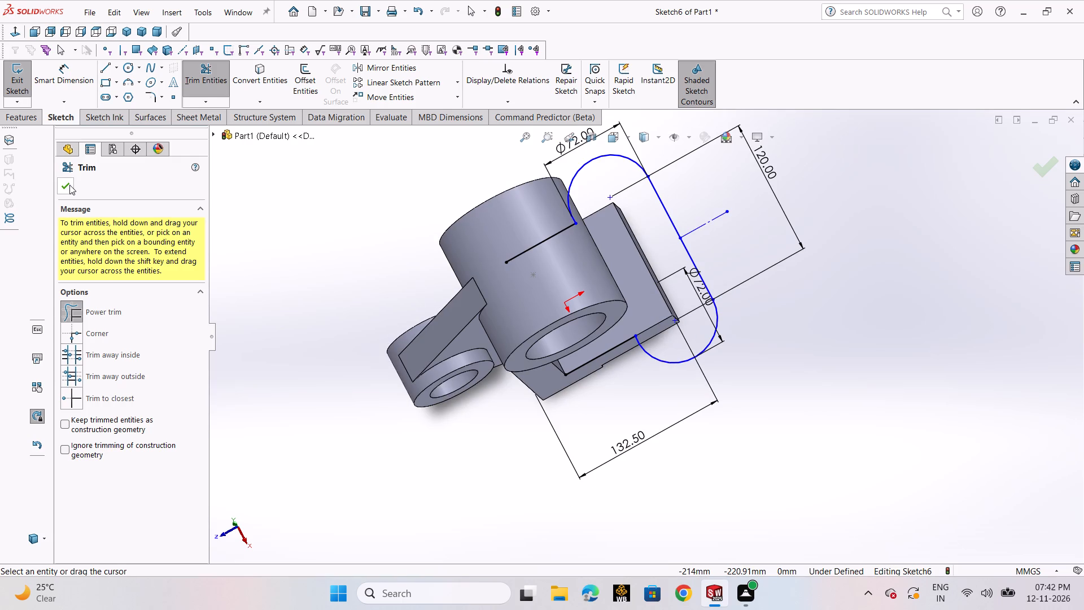
left_click(69, 185)
Close the base profile with a 110 mm line joining the free inner ends of the two converted edge lines.
left_click(105, 71)
left_click(110, 84)
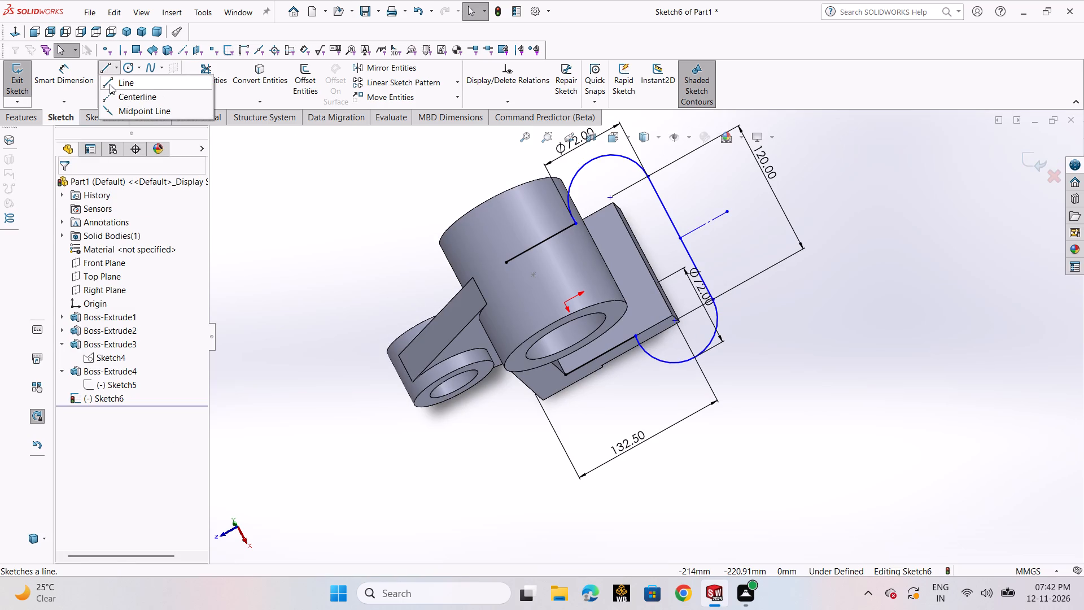
left_click(504, 264)
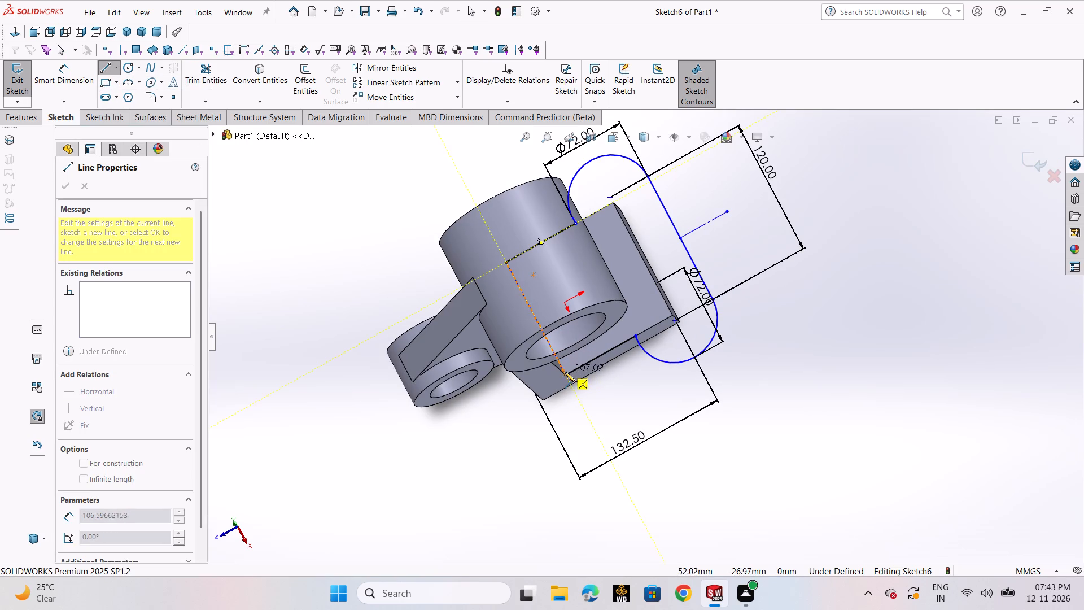
left_click(565, 373)
right_click(565, 373)
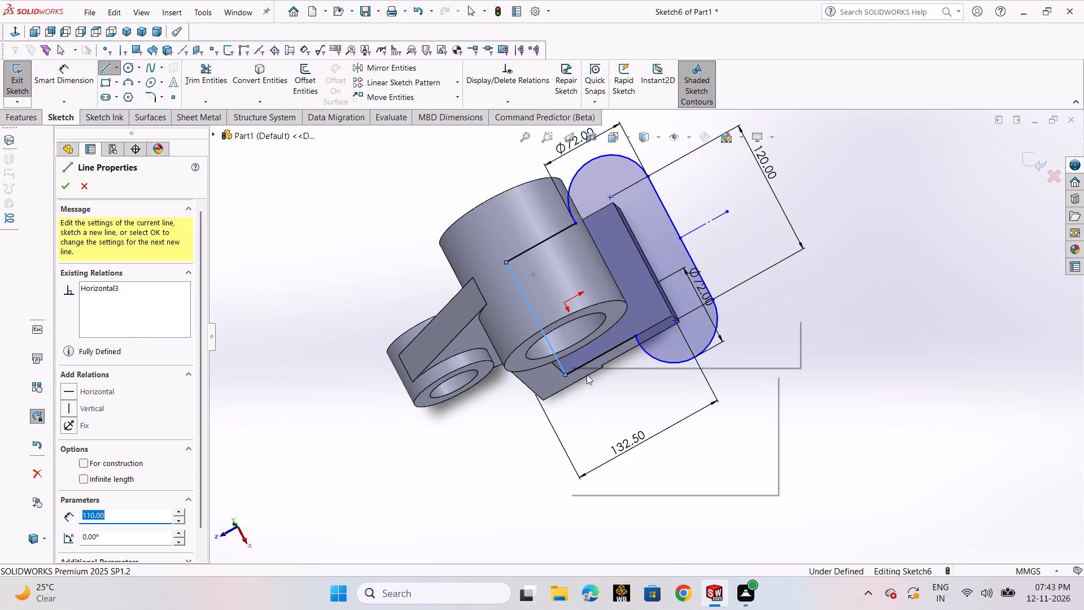
left_click(600, 378)
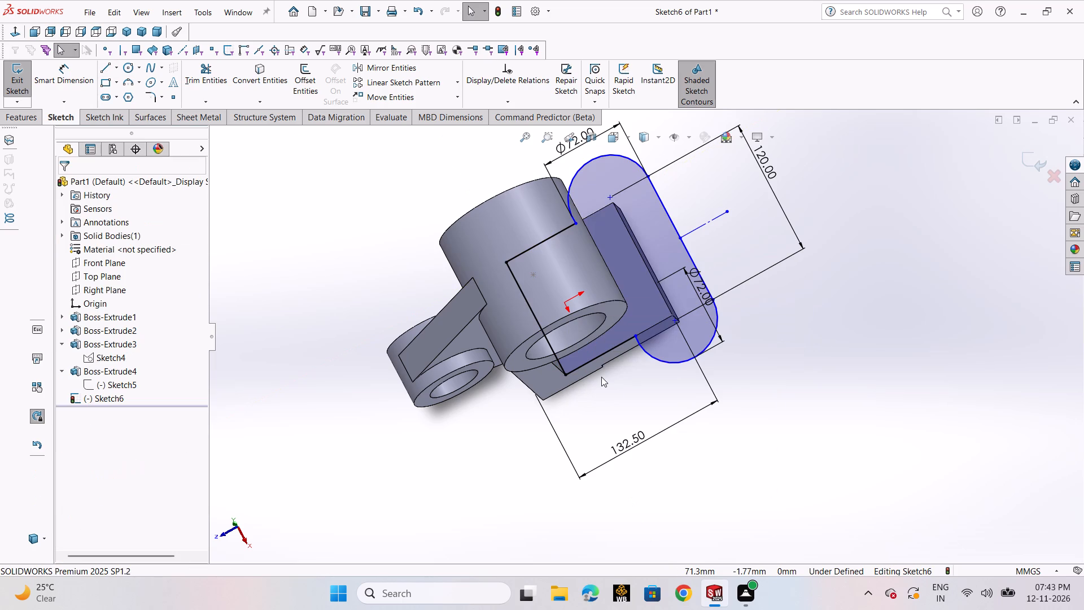
Exit the sketch and set up a Blind boss extrude of the base profile, reversed to go downward toward the foot's underside.
key("ctrl+7")
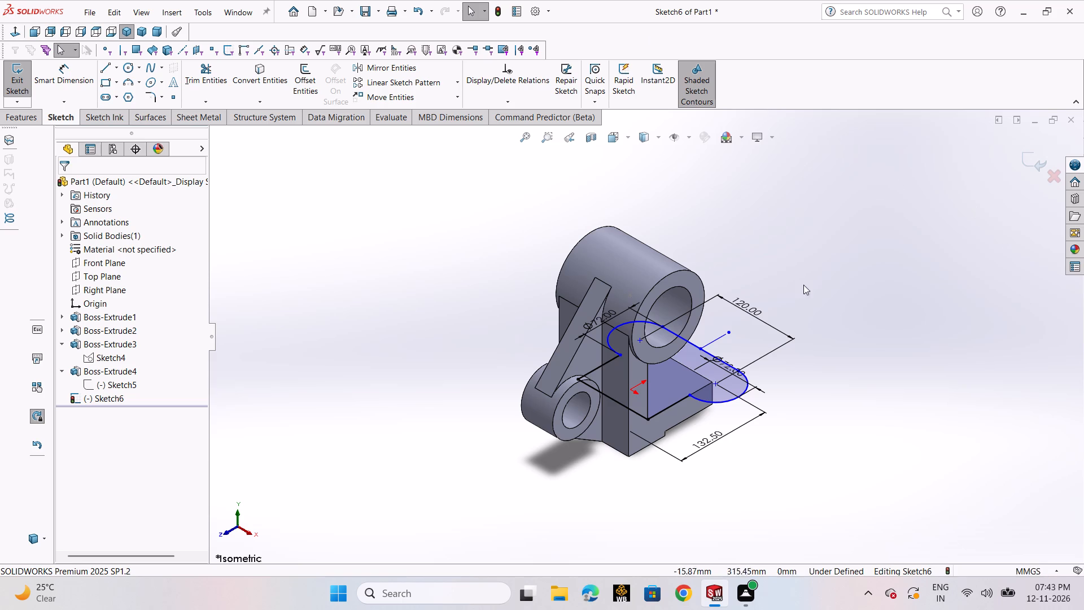
left_click(19, 75)
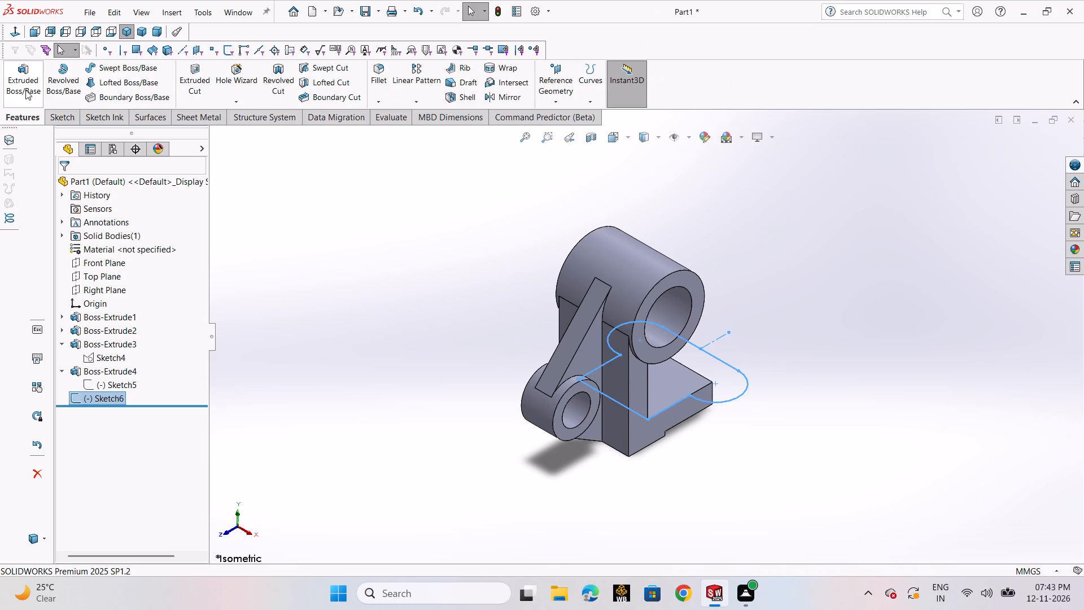
left_click(25, 89)
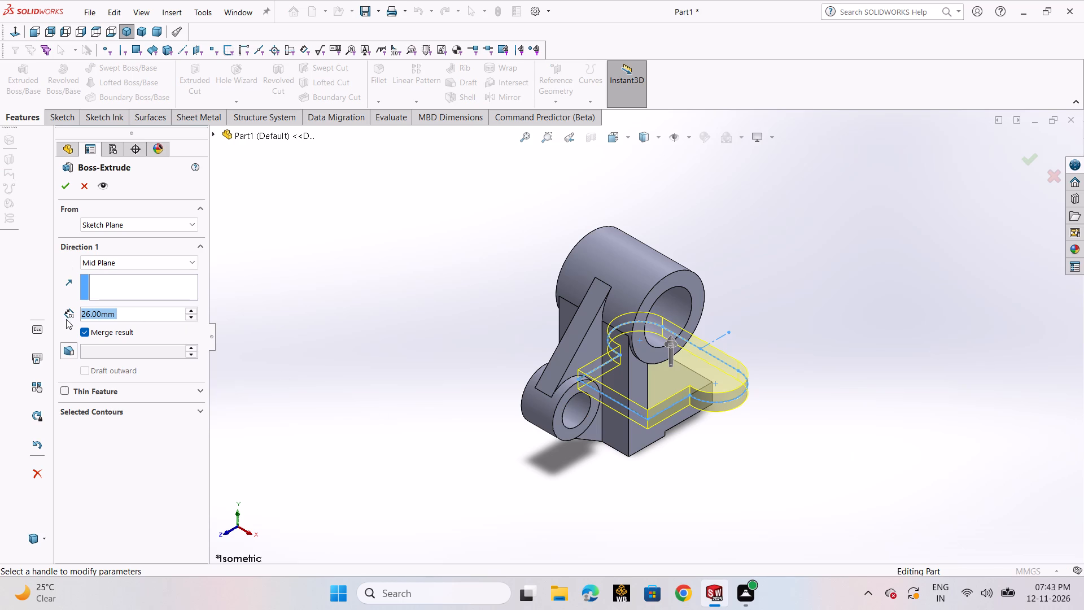
left_click(87, 261)
left_click(89, 272)
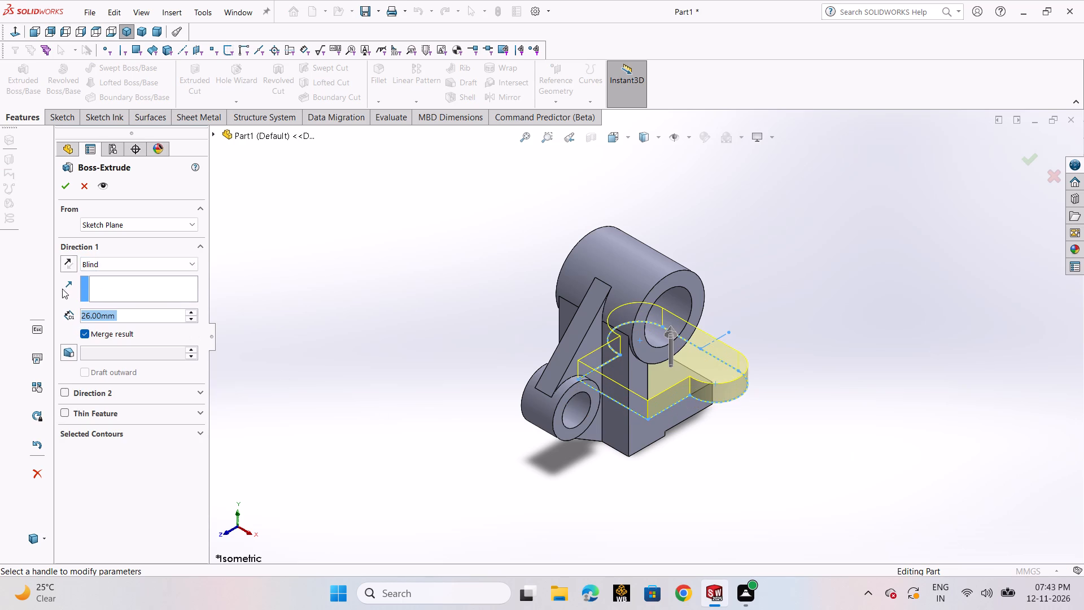
left_click(71, 264)
middle_click_drag(798, 367, 767, 325)
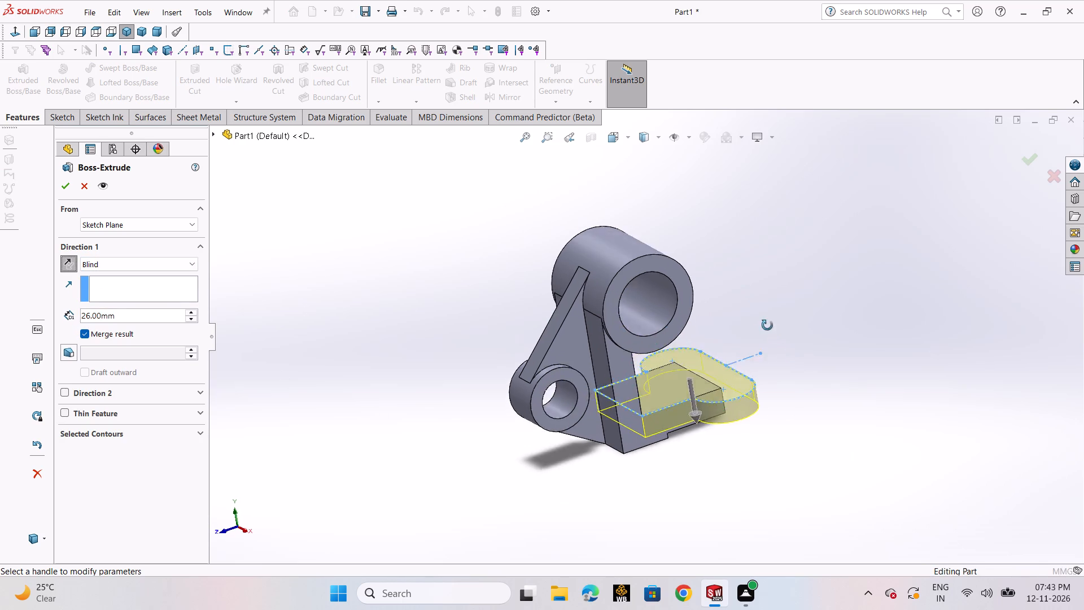
middle_click_drag(767, 325, 740, 298)
scroll(717, 437, "down", 5)
middle_click_drag(720, 414, 720, 343)
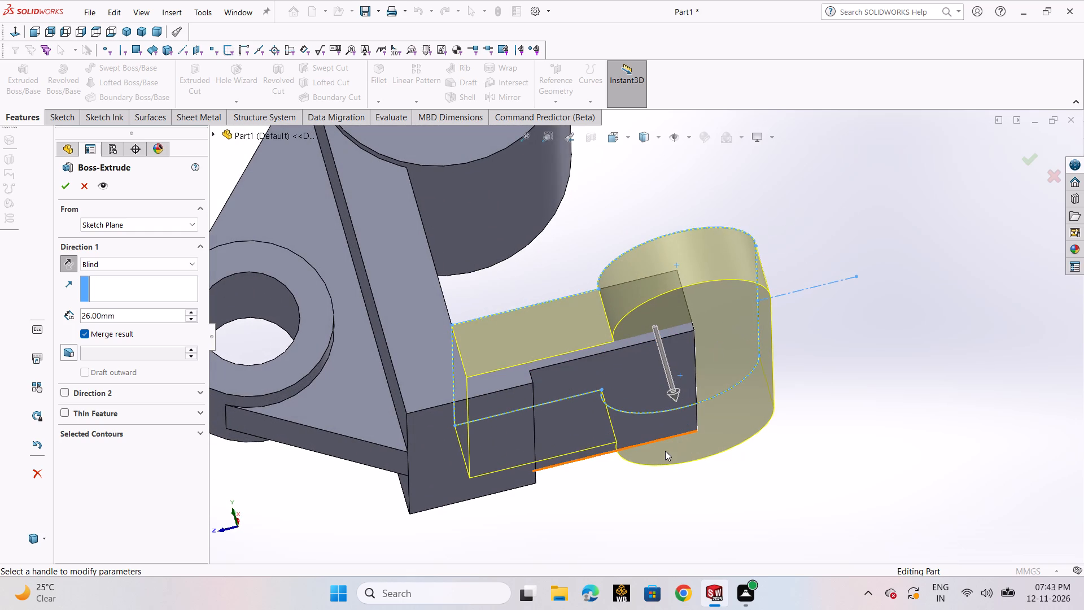
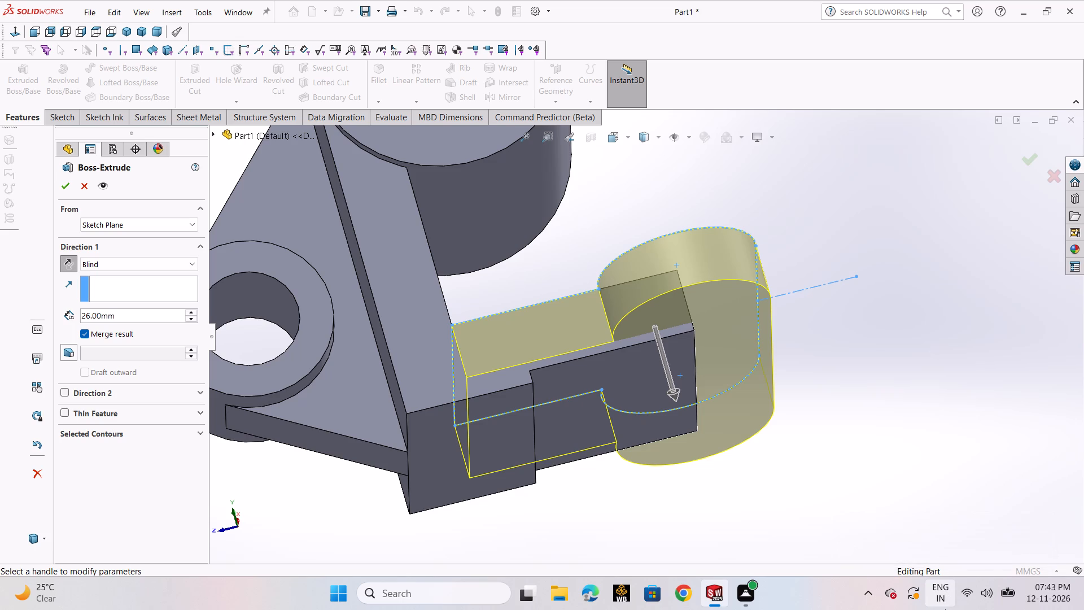
Change the base extrusion's end condition to Up To Surface, ending at the foot's stepped underside face, and finish the boss.
scroll(840, 460, "up", 3)
middle_click_drag(829, 450, 845, 493)
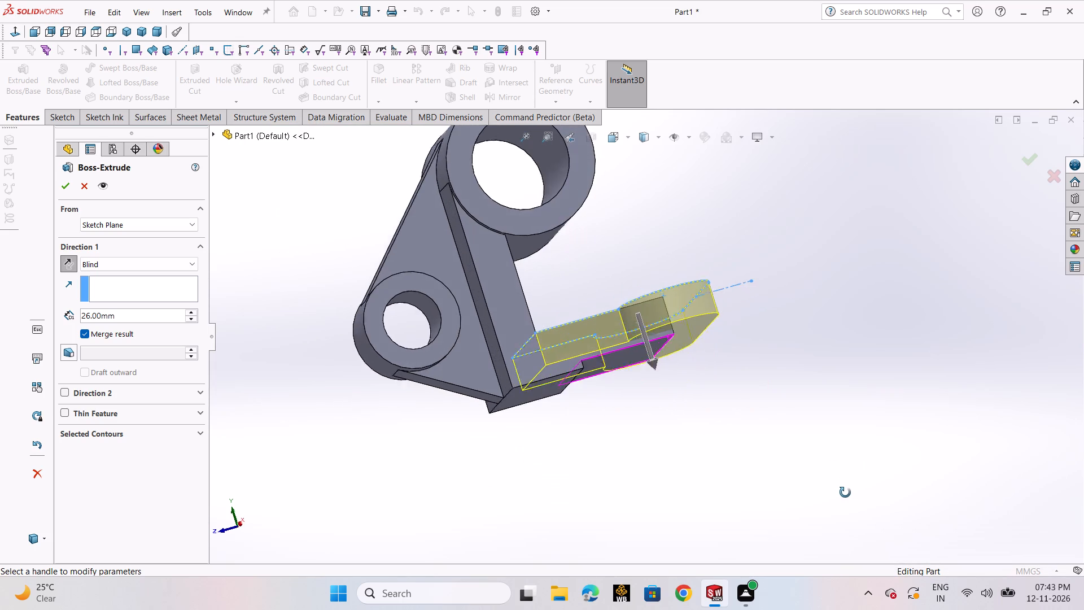
middle_click_drag(845, 493, 840, 511)
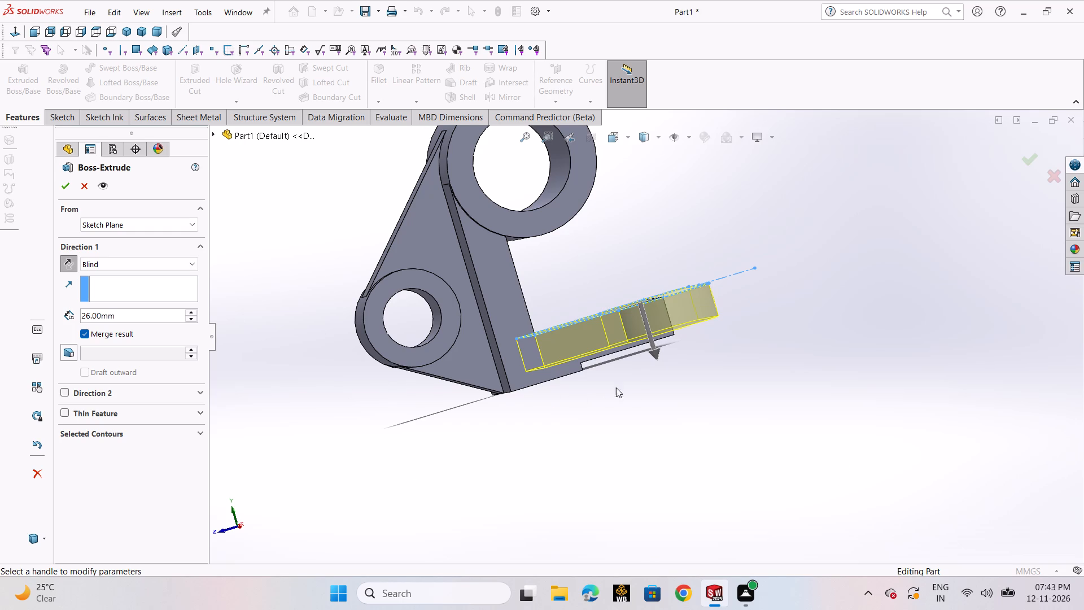
middle_click_drag(644, 385, 619, 268)
scroll(635, 330, "down", 1)
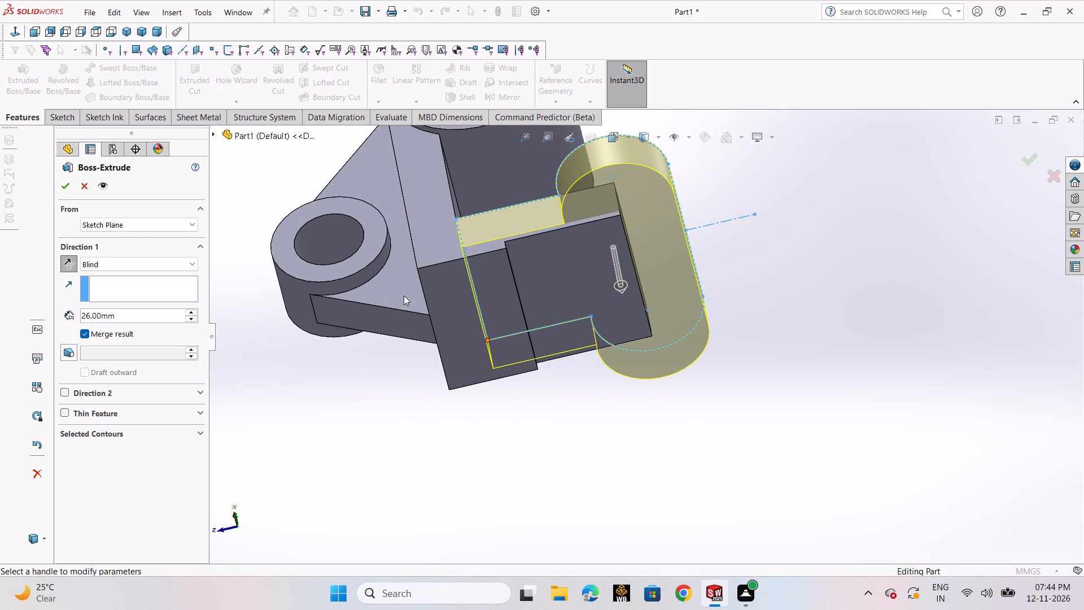
left_click(178, 259)
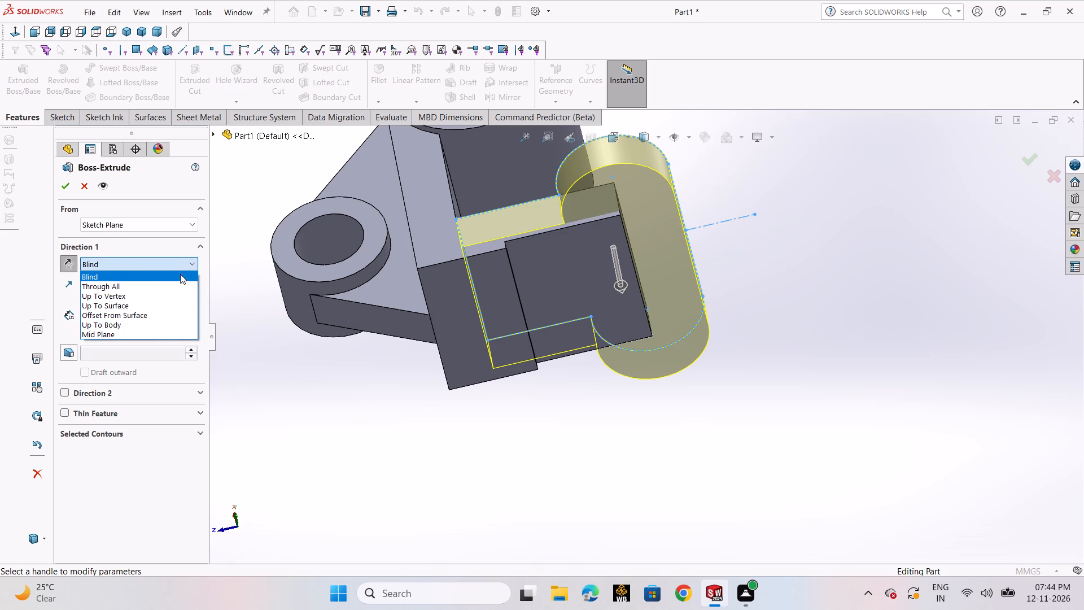
left_click(159, 306)
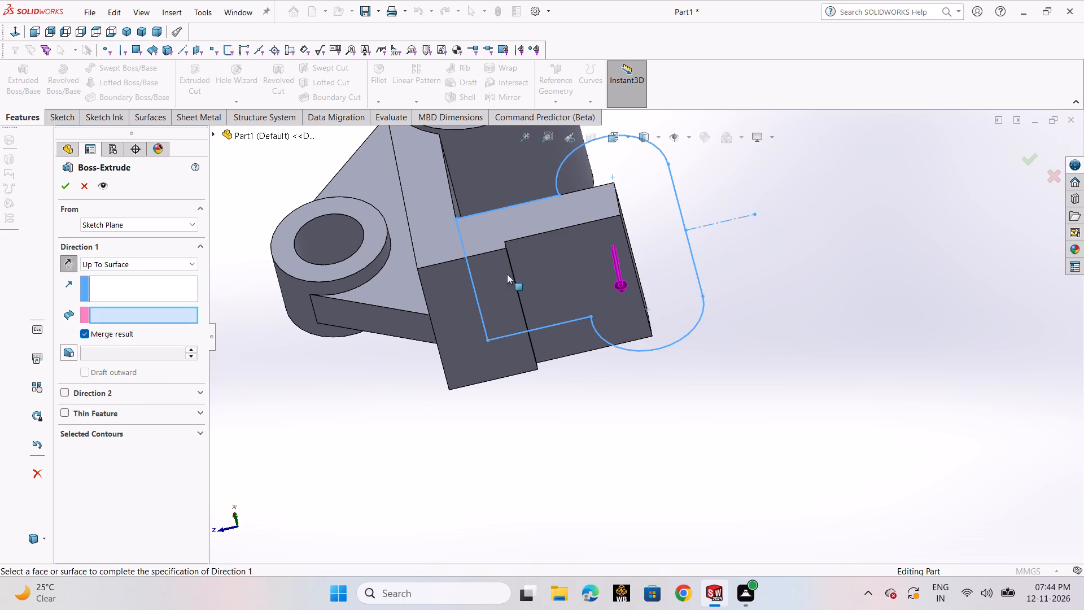
left_click(571, 264)
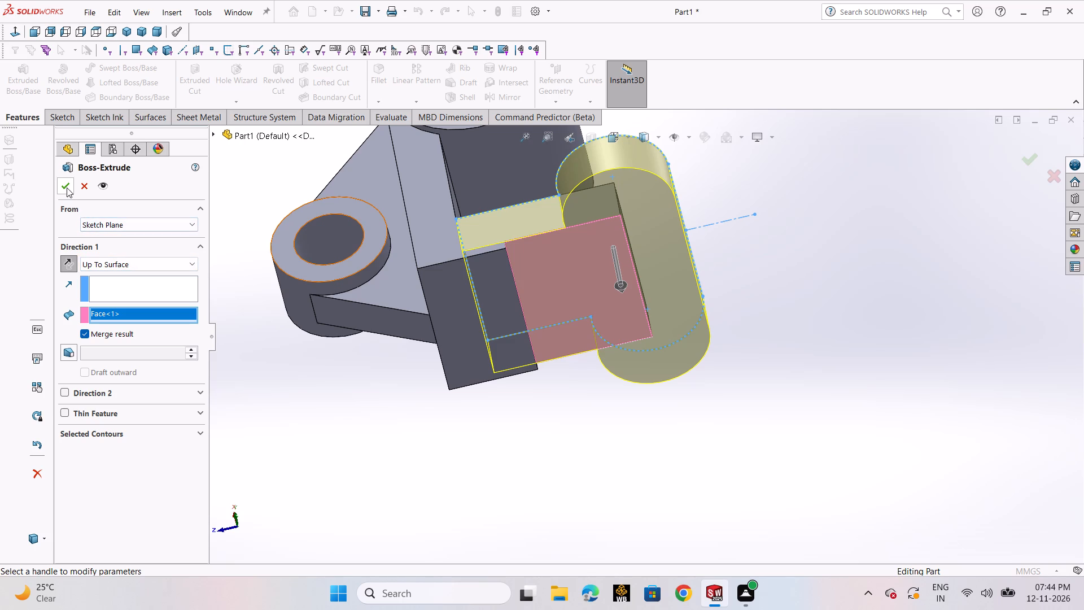
left_click(67, 188)
left_click(918, 411)
Start a sketch on the base's top face and draw circles about 41 mm and 43 mm in diameter, concentric with its rounded ends.
scroll(720, 378, "up", 2)
middle_click_drag(719, 368, 759, 498)
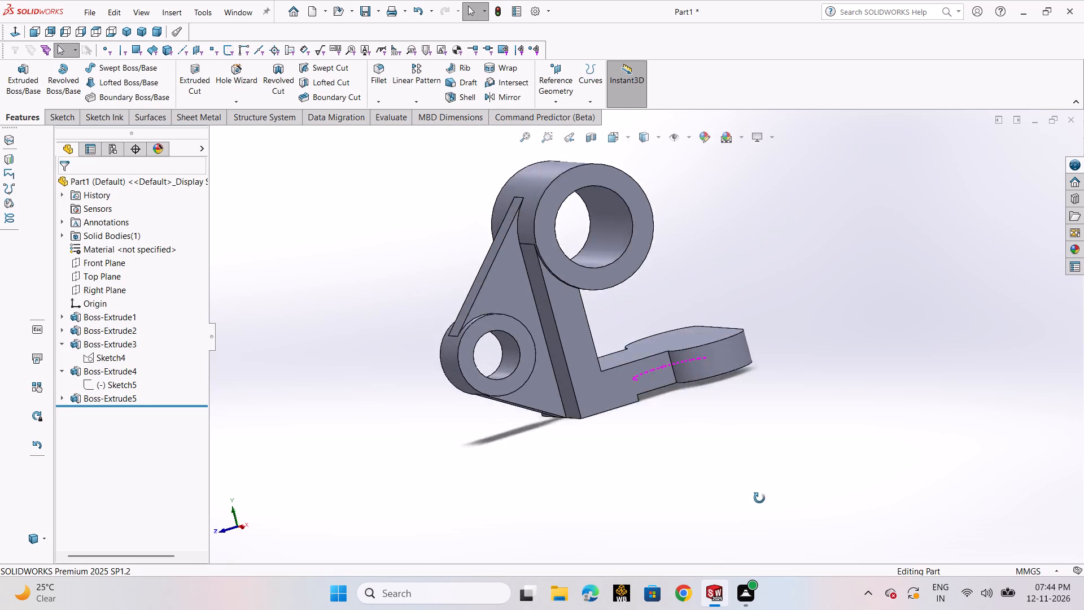
middle_click_drag(759, 498, 766, 526)
scroll(759, 498, "down", 1)
left_click(771, 453)
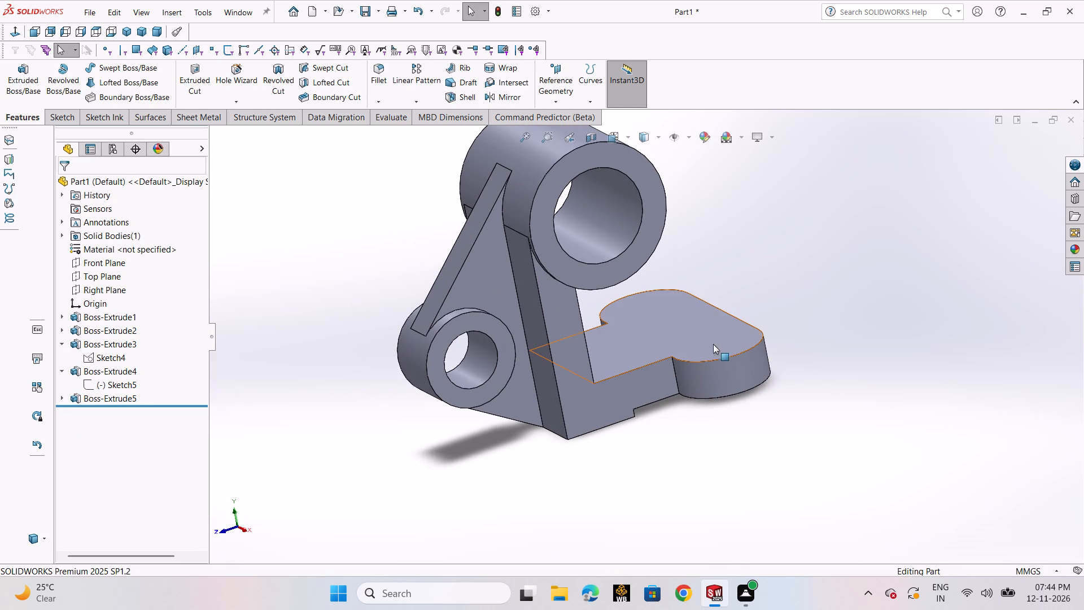
left_click(709, 335)
left_click(766, 302)
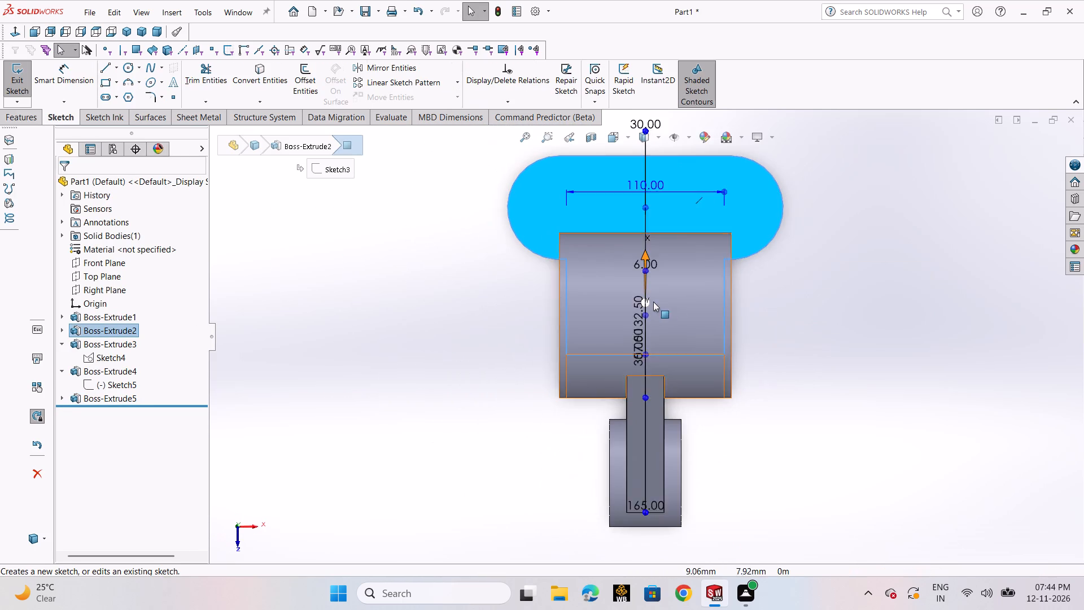
left_click(128, 72)
left_click(131, 85)
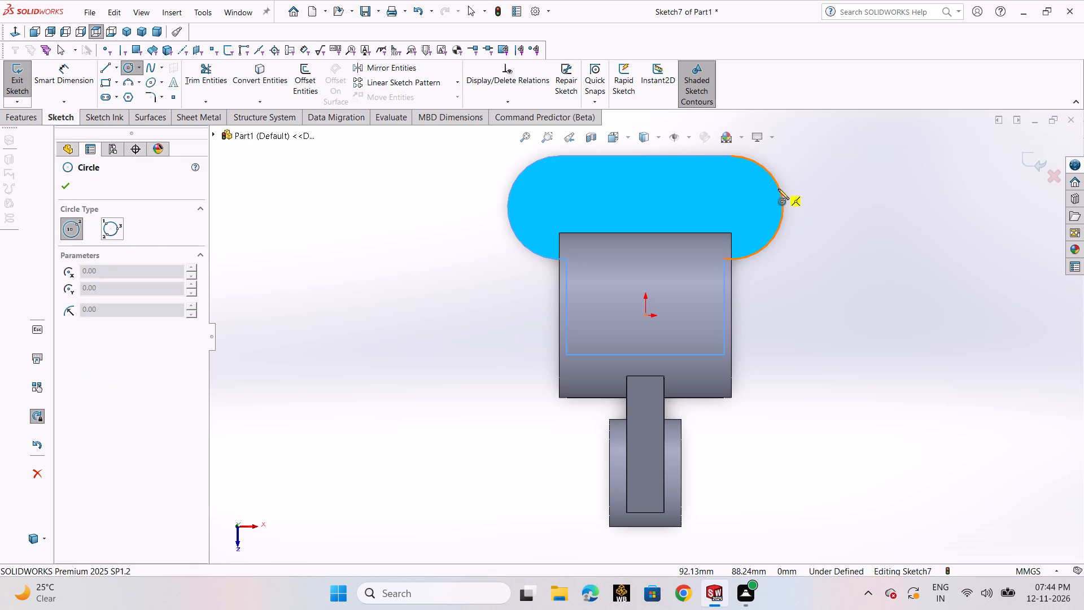
left_click(731, 208)
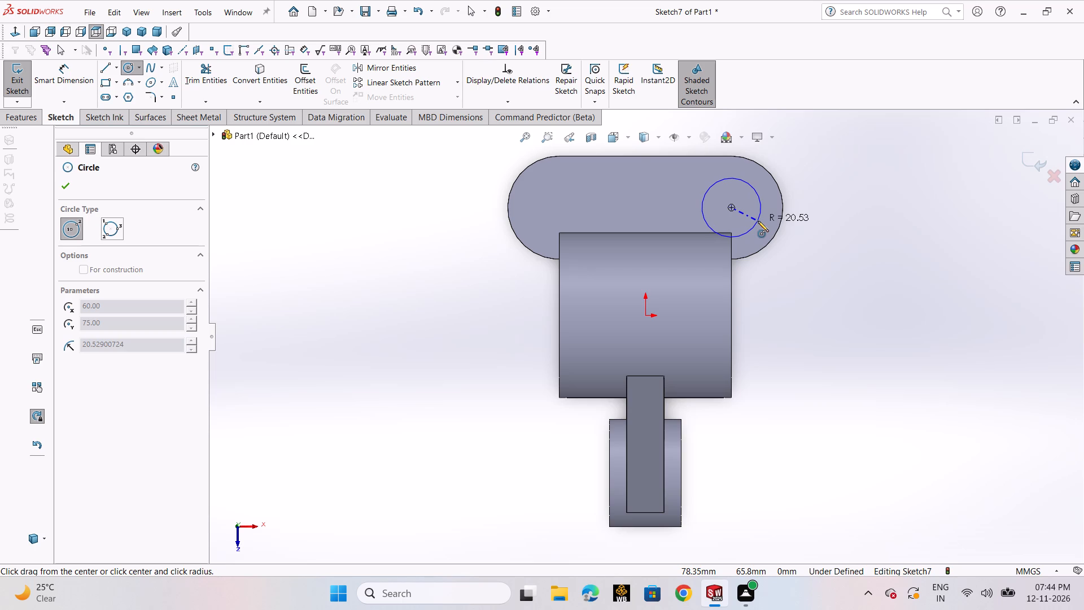
left_click(758, 221)
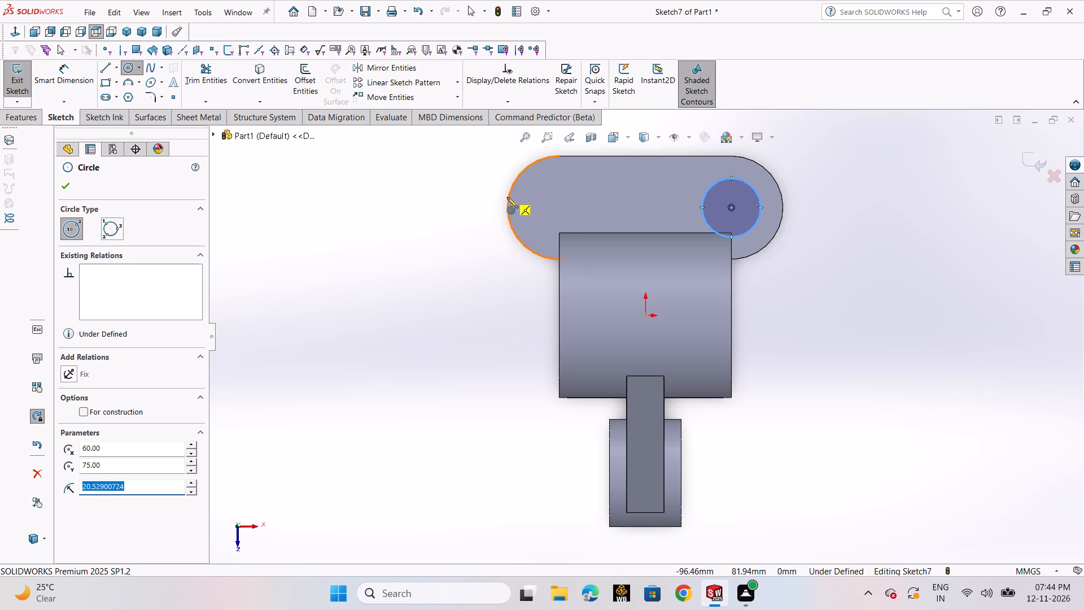
left_click(559, 207)
left_click(574, 180)
Dimension both circles at the base's rounded ends to 25 mm diameter, beginning with the larger one.
left_click(70, 72)
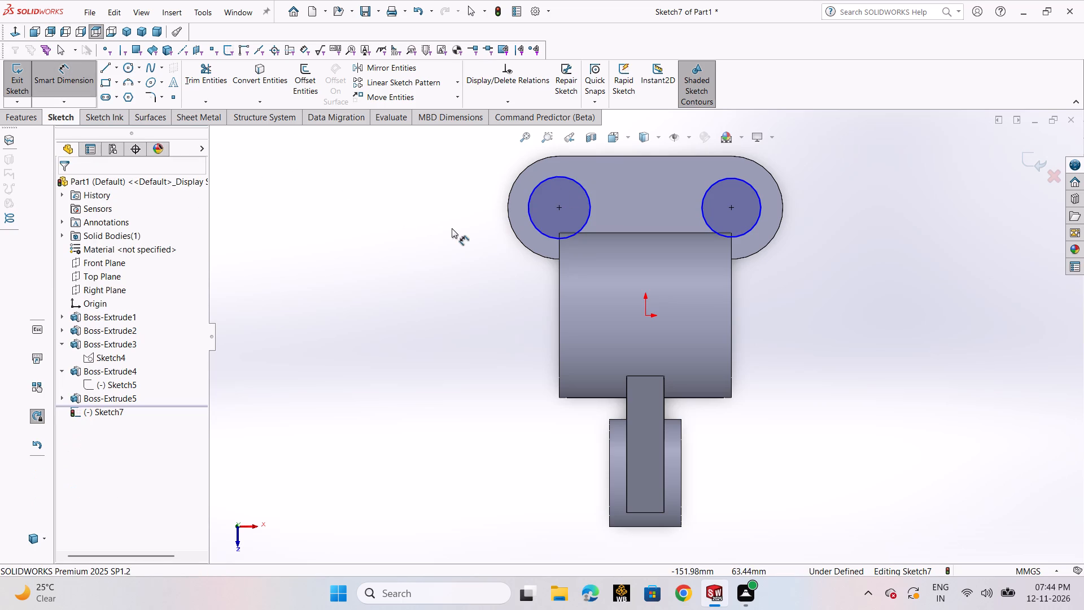
left_click(538, 228)
left_click(456, 249)
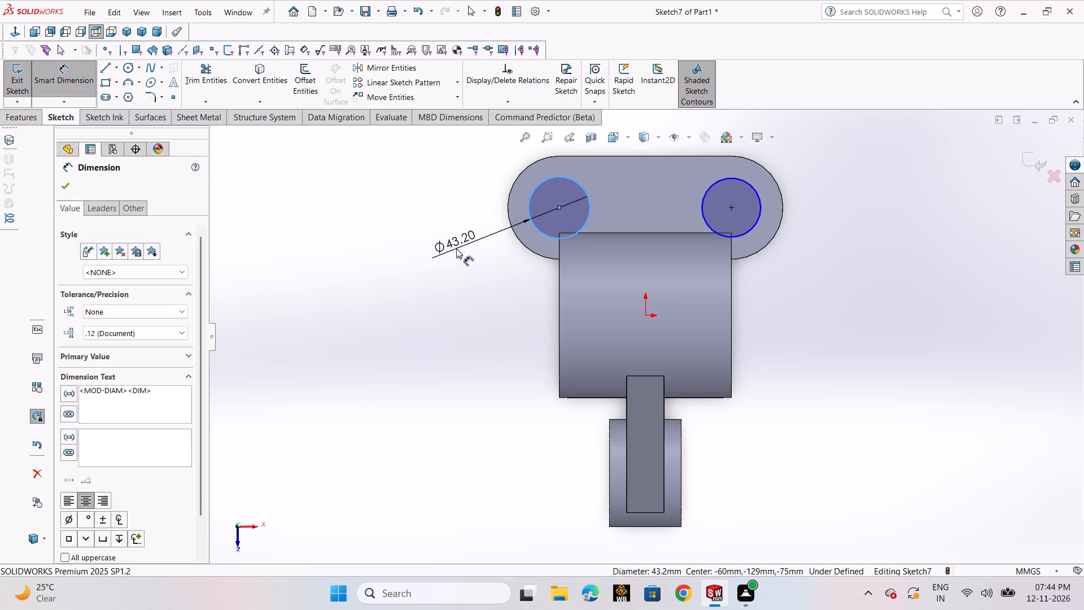
type("25")
key("Return")
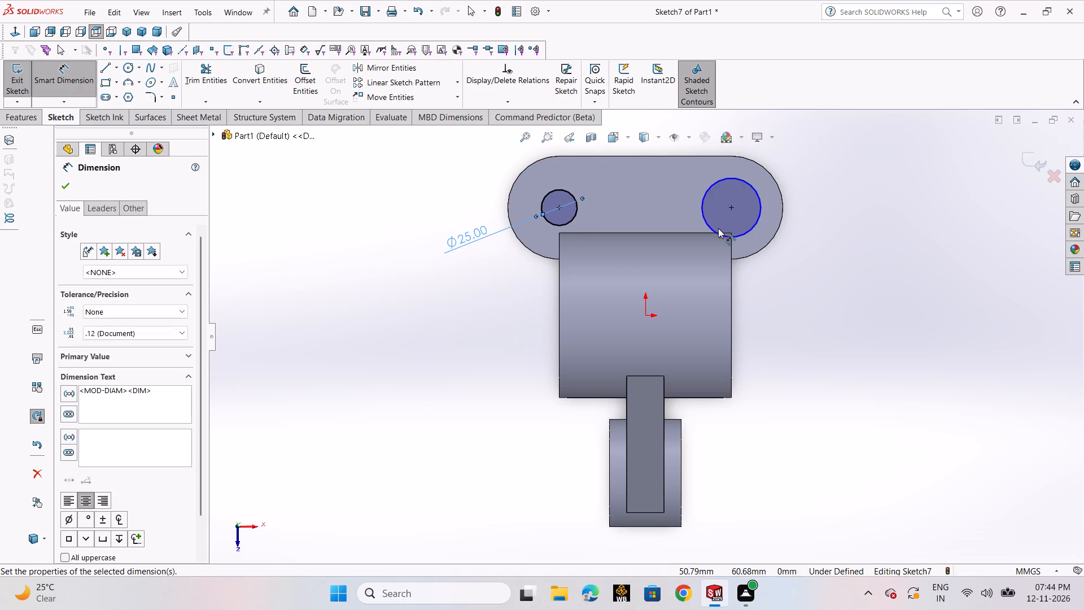
left_click(728, 236)
type("25")
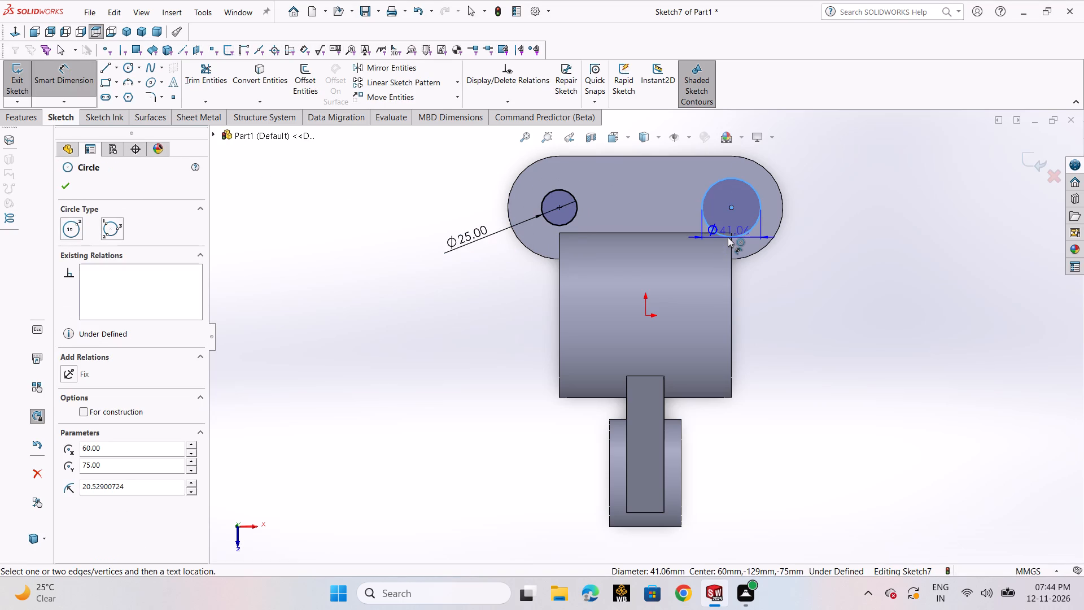
left_click(728, 237)
left_click(784, 274)
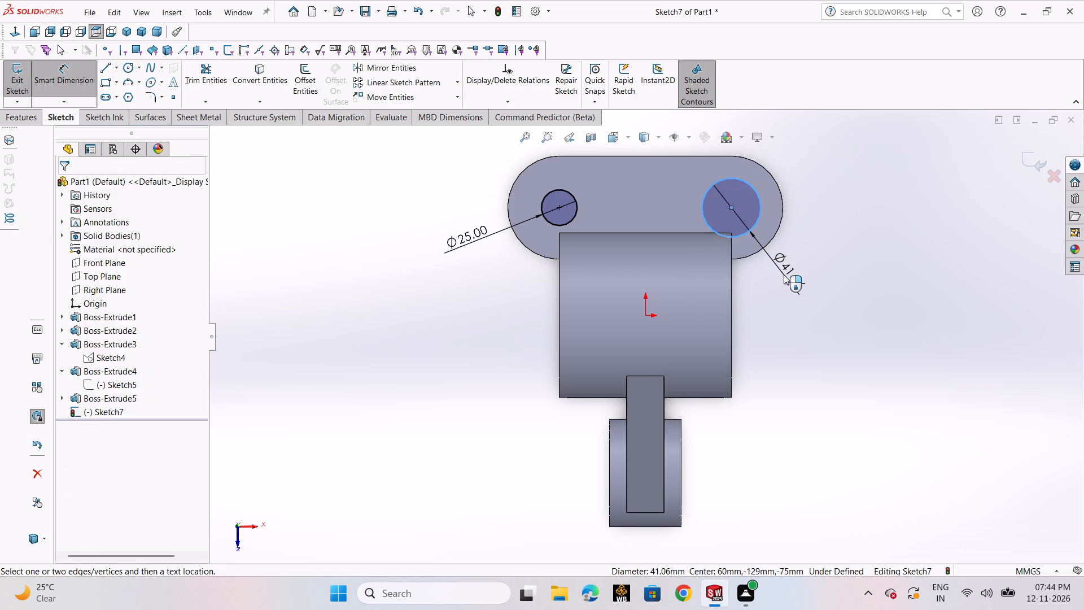
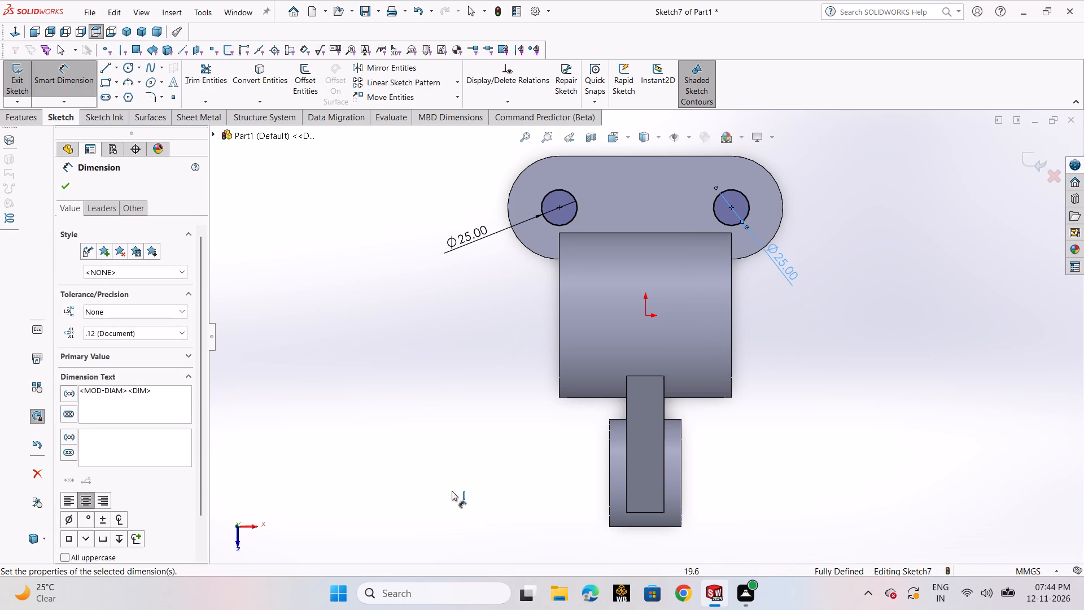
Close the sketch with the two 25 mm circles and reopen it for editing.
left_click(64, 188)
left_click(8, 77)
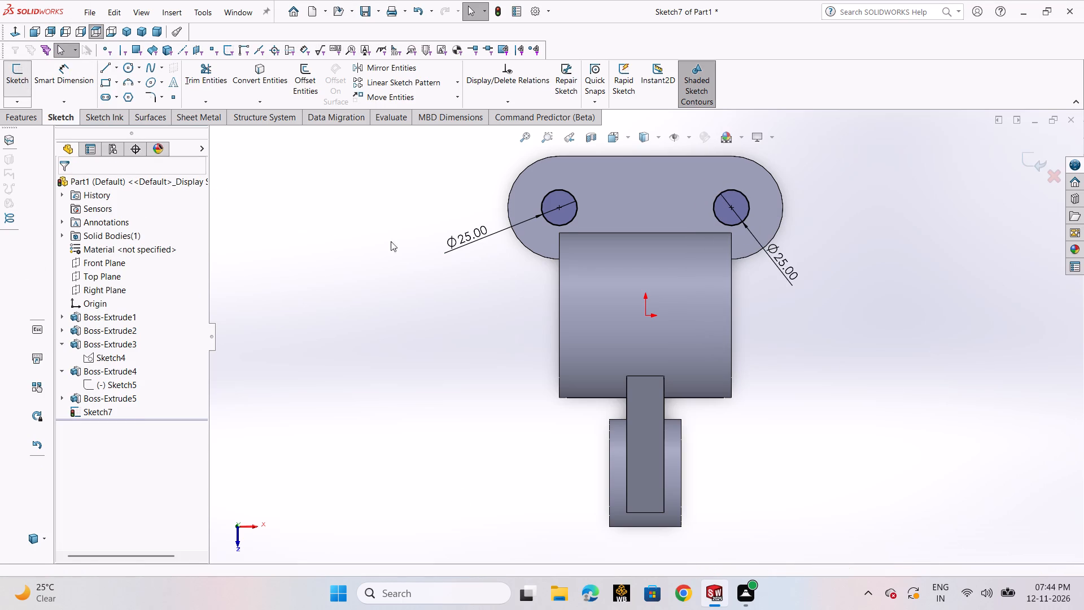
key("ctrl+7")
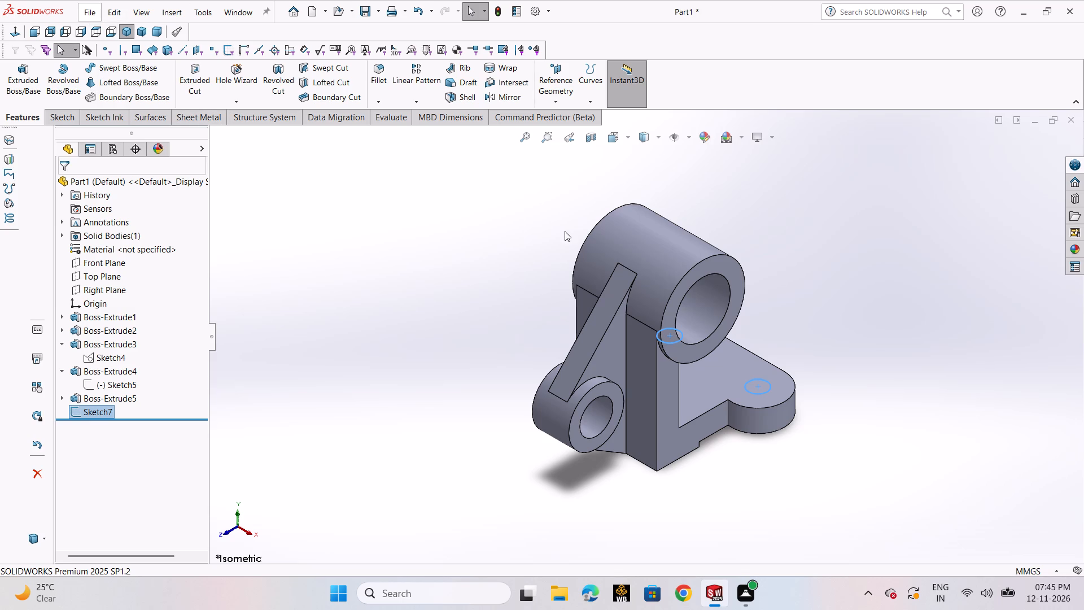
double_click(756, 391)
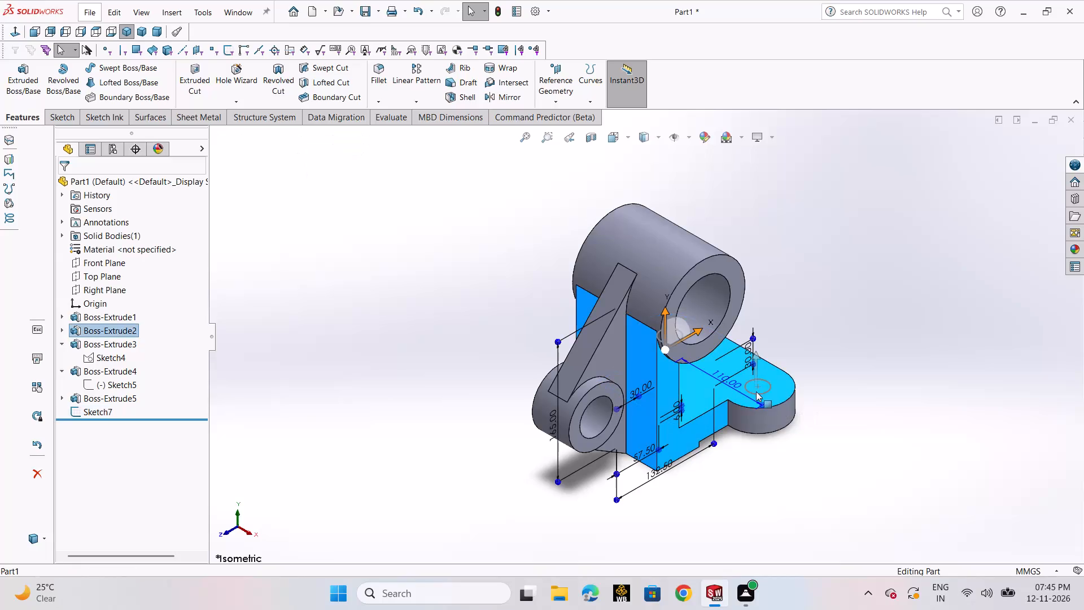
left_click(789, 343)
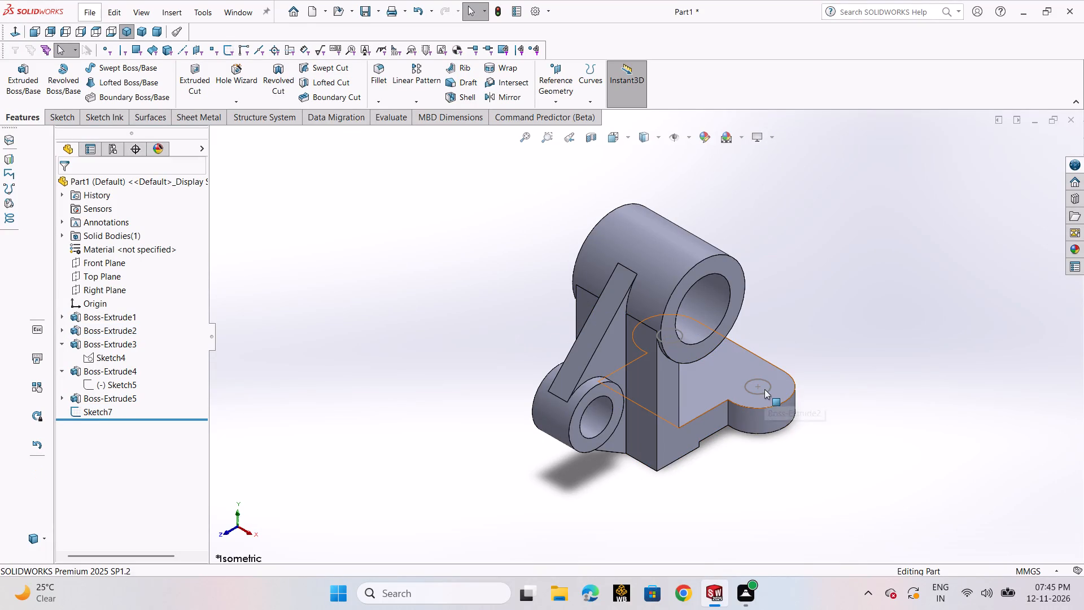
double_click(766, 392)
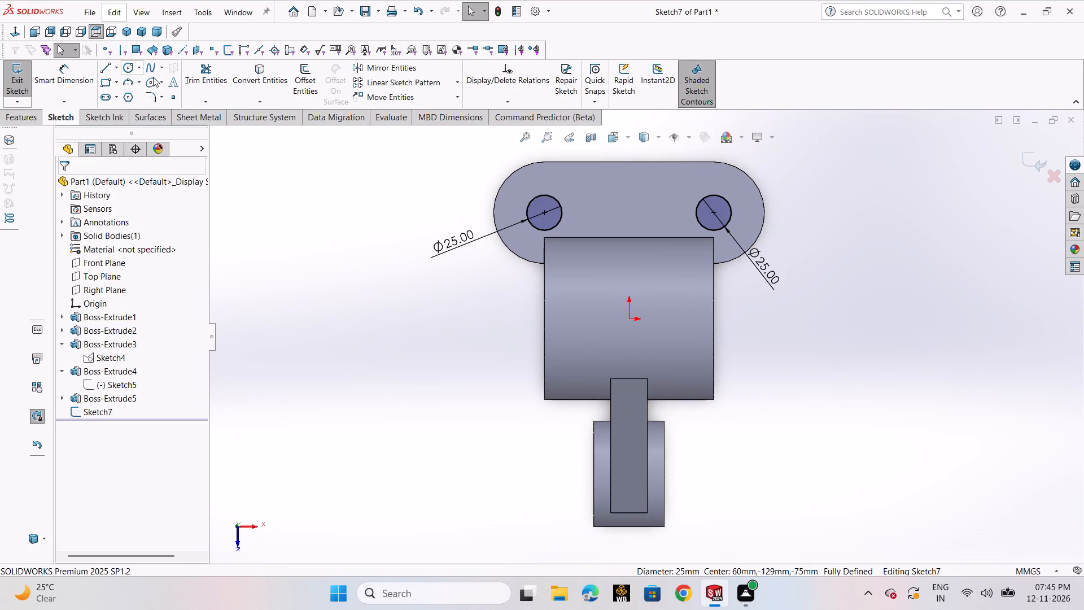
Add a circle concentric with the 25 mm circle at the base's +X end and dimension it to 60 mm diameter.
left_click(128, 69)
left_click(140, 84)
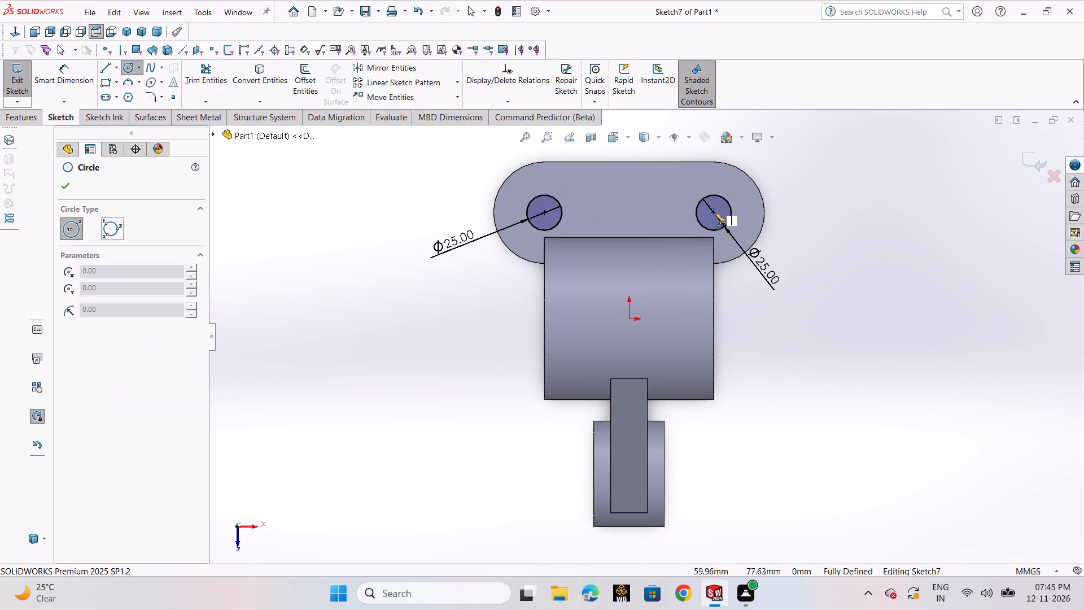
left_click(715, 213)
left_click(729, 186)
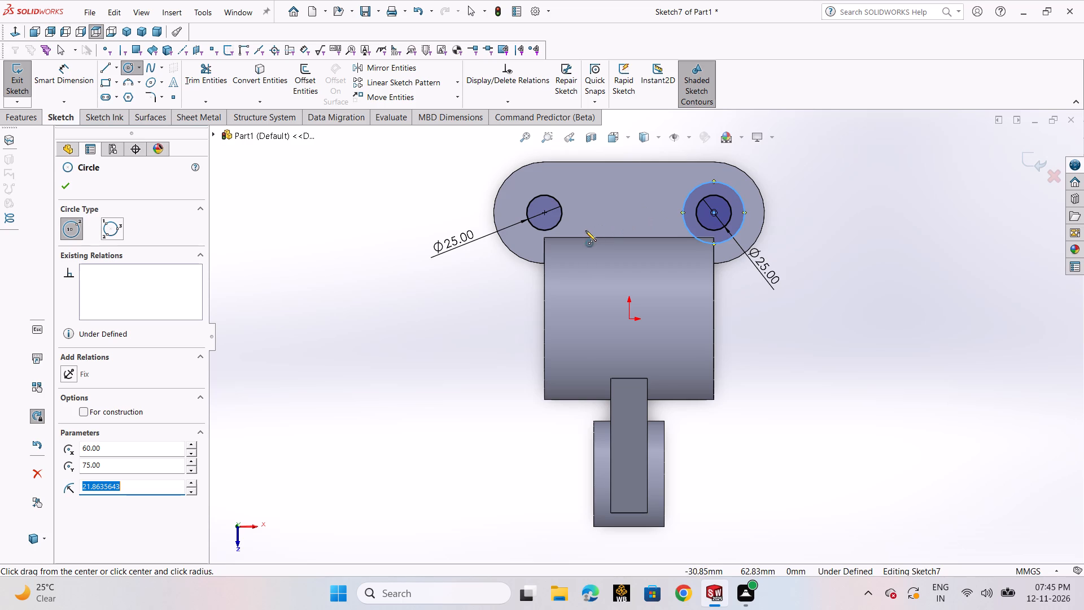
left_click(95, 84)
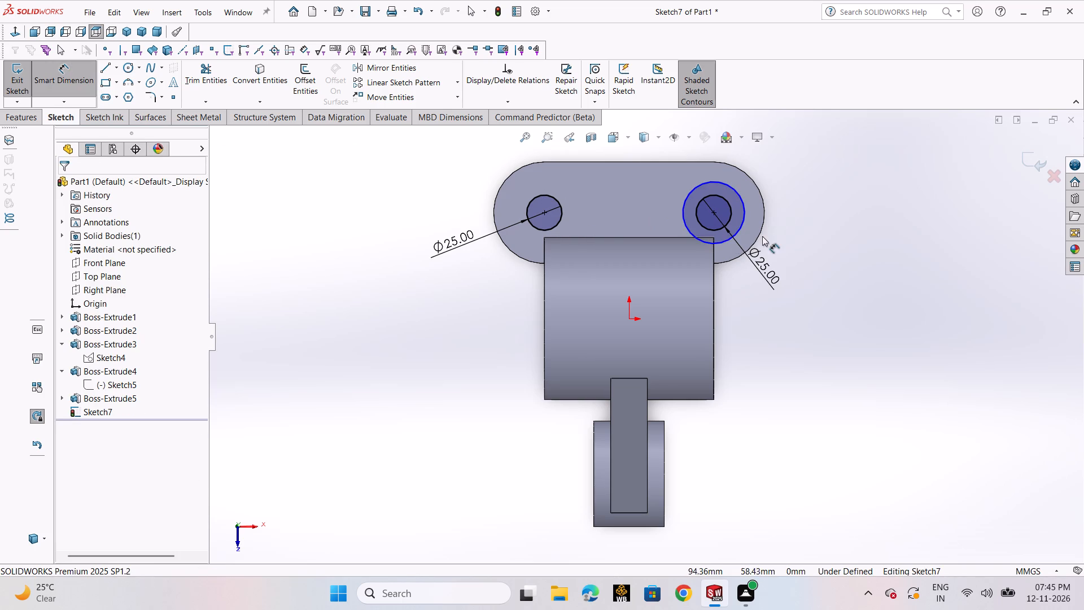
left_click(738, 226)
left_click(827, 223)
type("60")
key("Return")
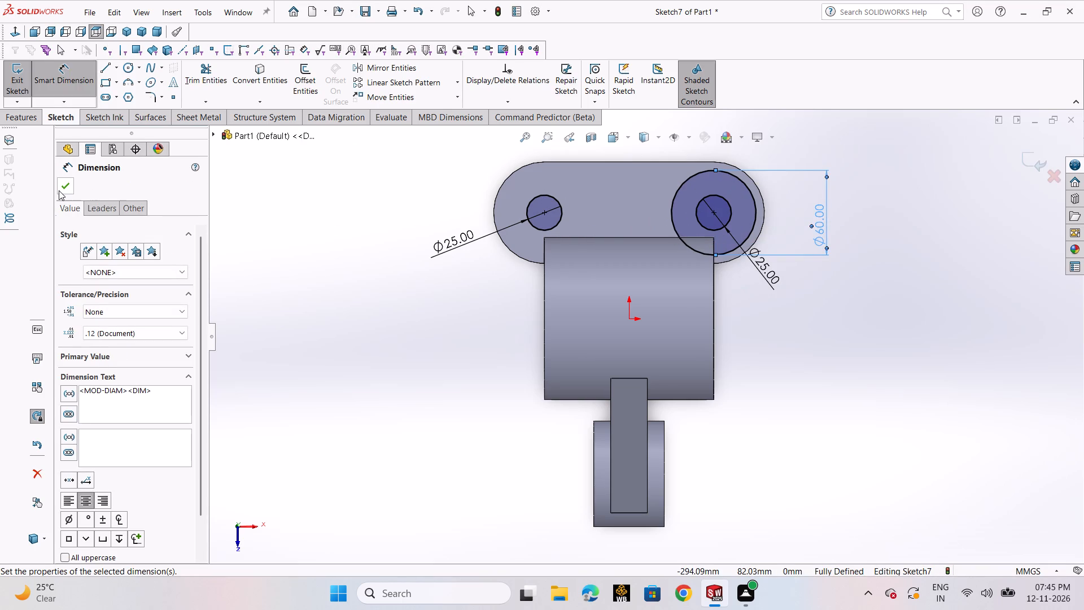
left_click(58, 190)
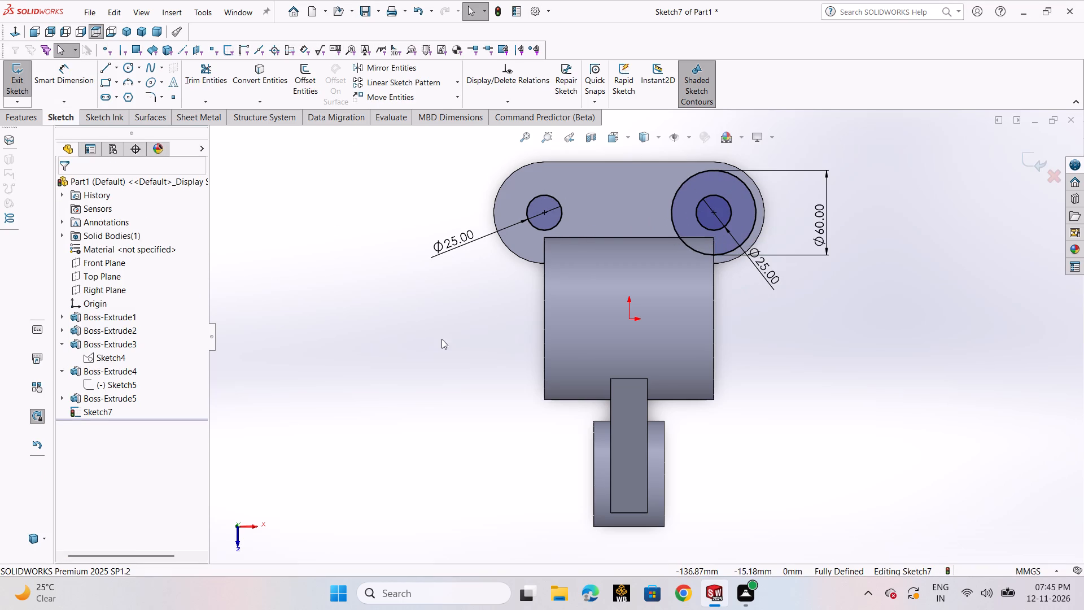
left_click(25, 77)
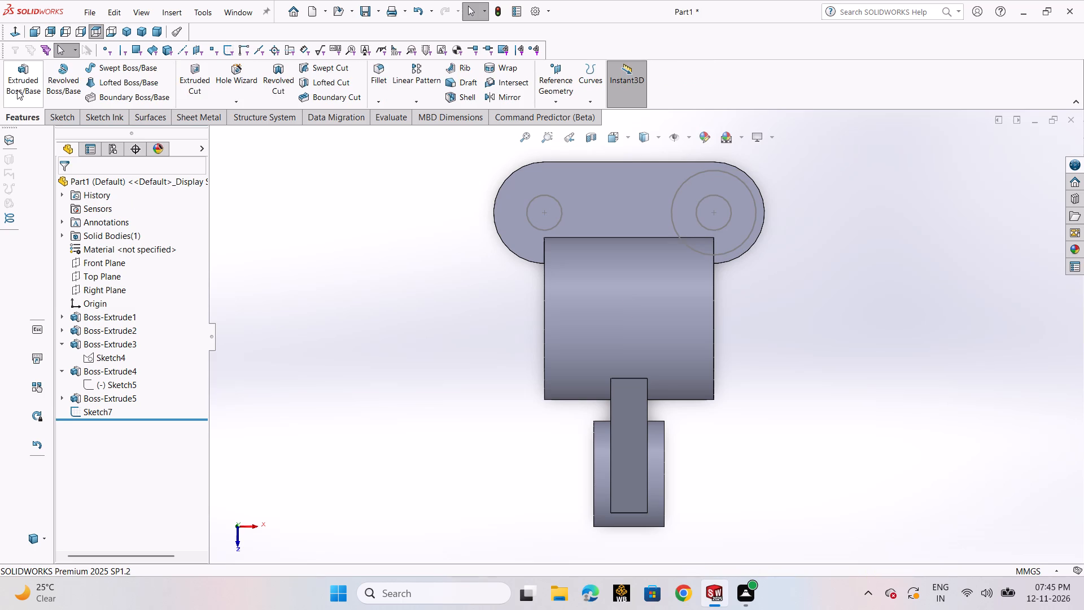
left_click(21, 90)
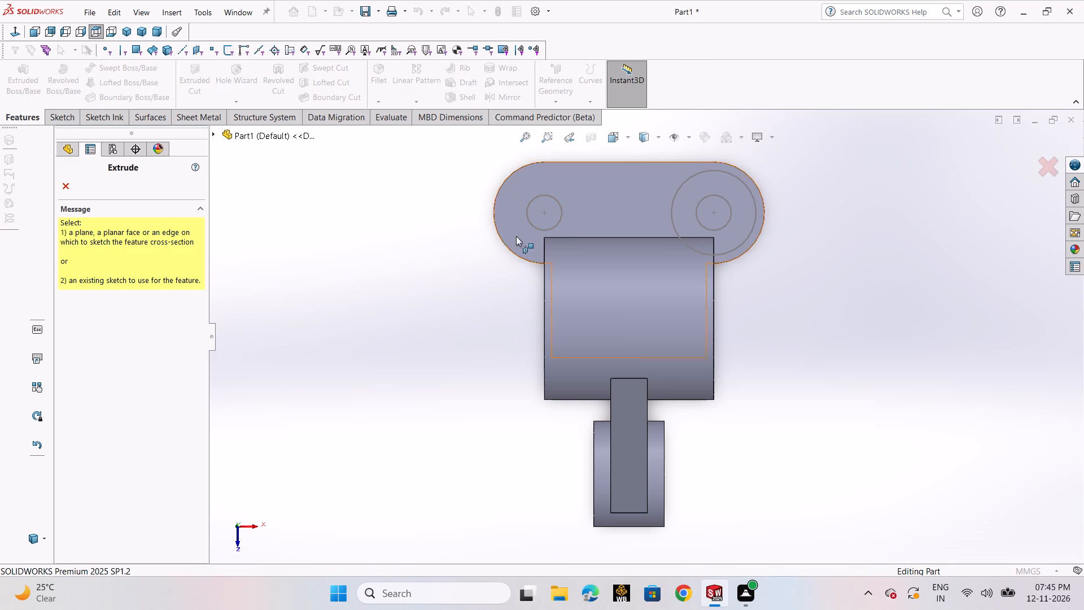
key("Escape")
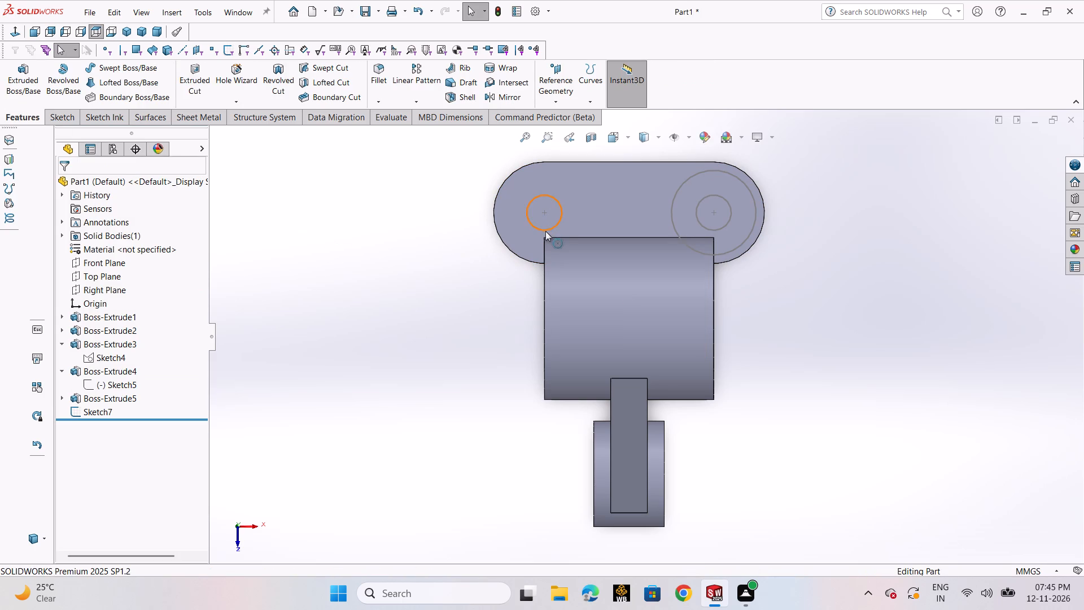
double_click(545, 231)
Add a circle concentric with the 25 mm circle at the base's -X end and dimension it to 60 mm diameter.
left_click(129, 71)
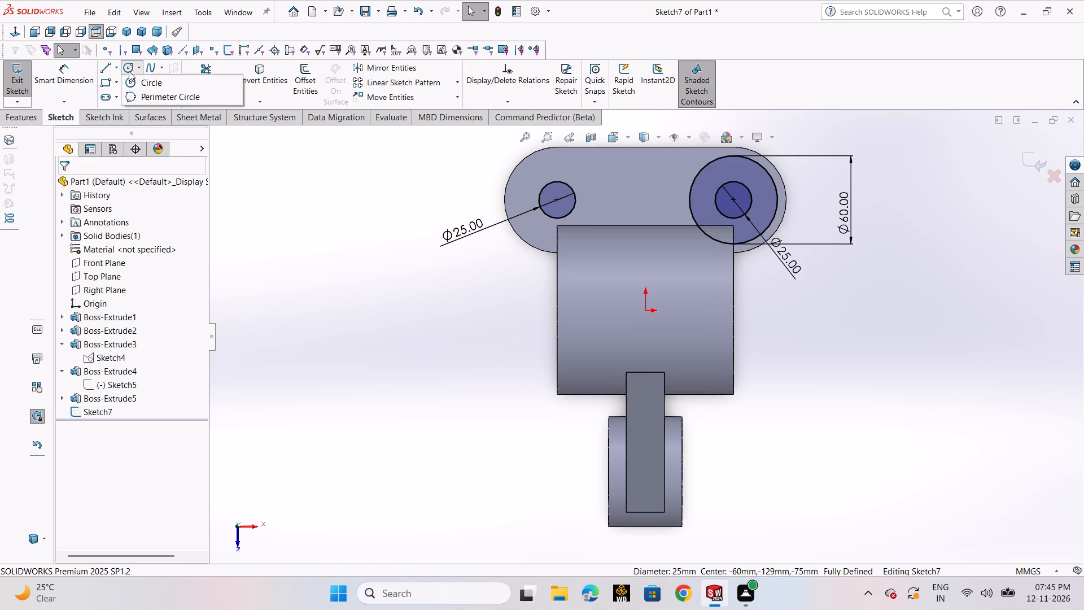
left_click(150, 89)
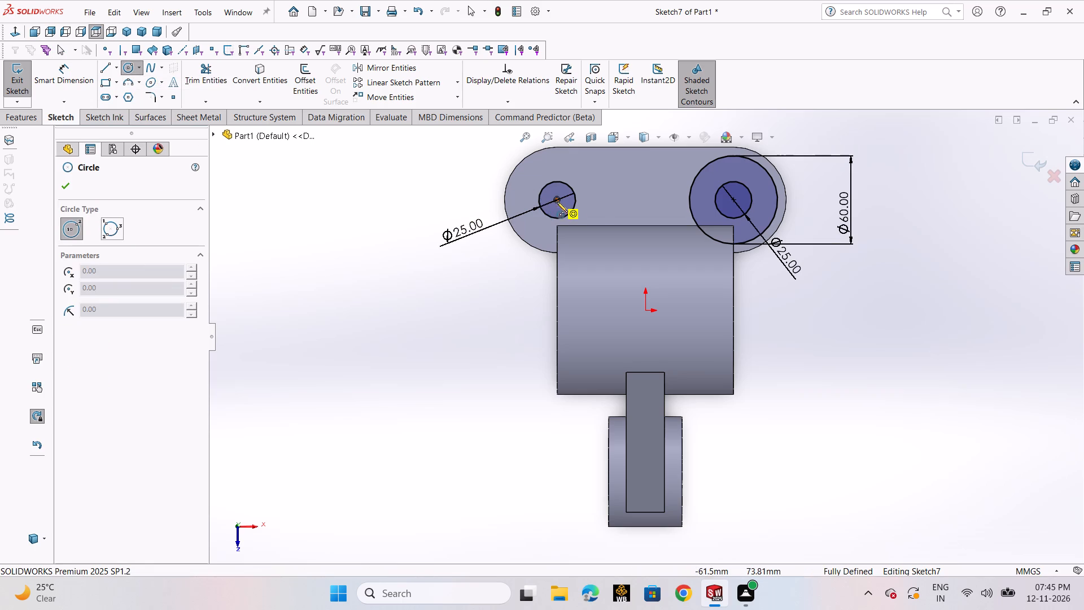
left_click(558, 202)
left_click(599, 169)
left_click(81, 82)
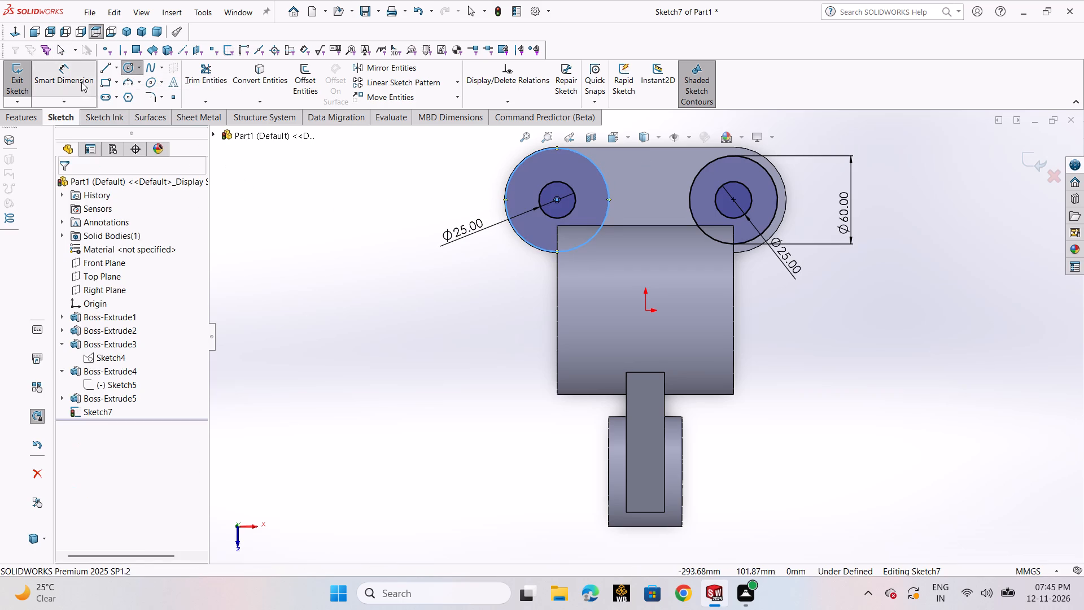
left_click(609, 195)
left_click(646, 198)
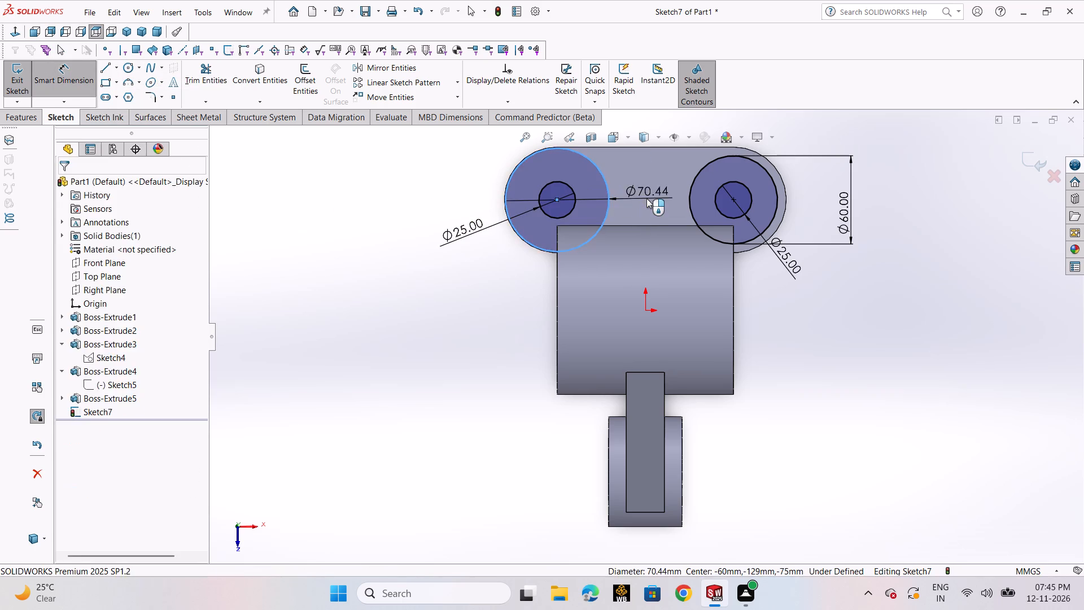
type("60")
key("Return")
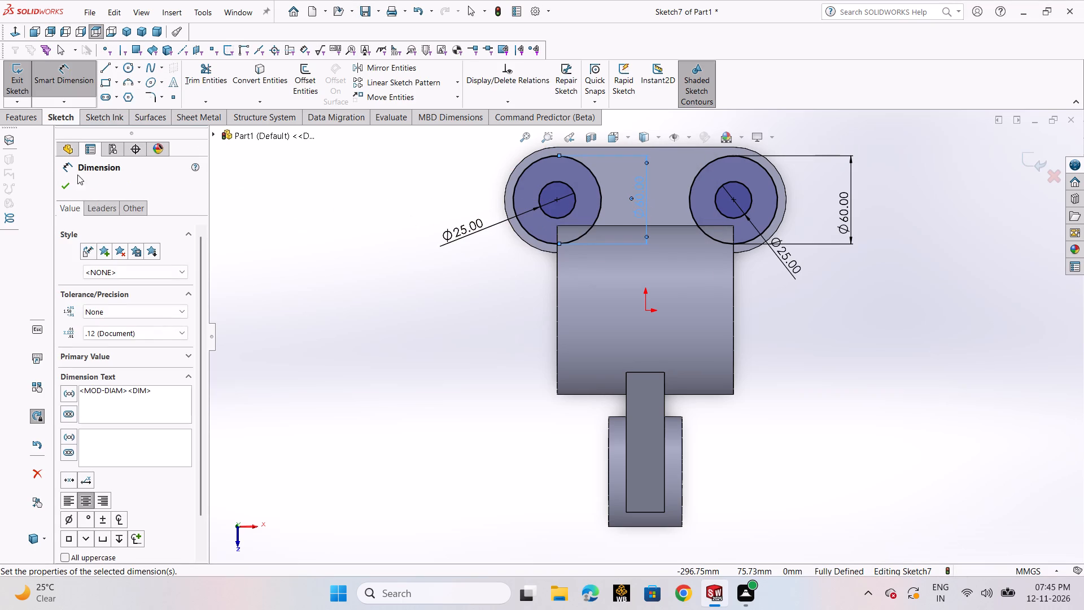
left_click(62, 183)
Extrude the 60/25 mm ring sketch from the base's top face as a Blind boss 6 mm deep, with Merge result on.
left_click(25, 73)
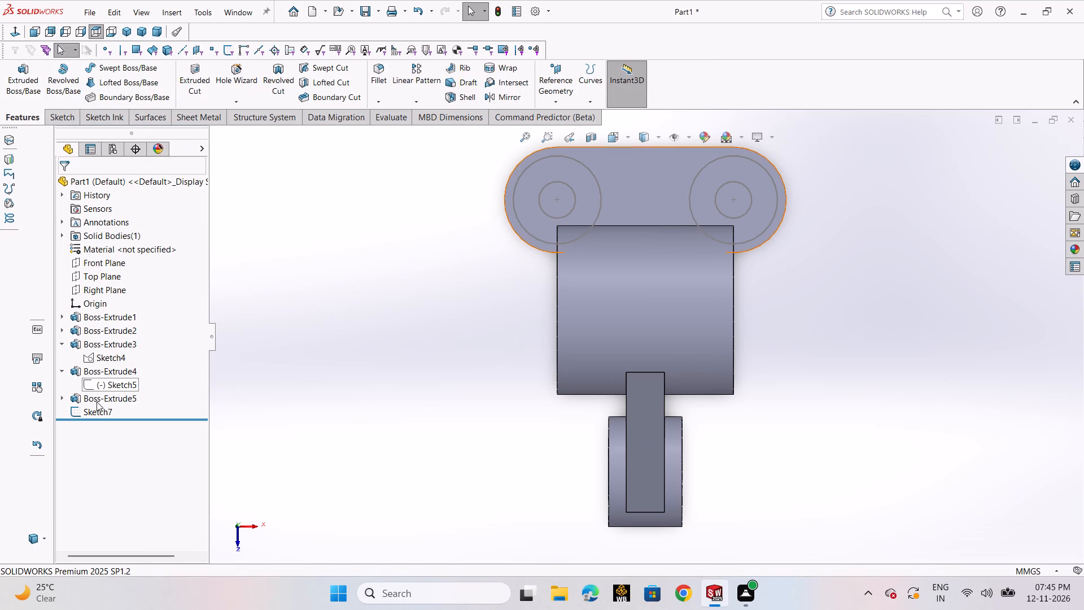
left_click(96, 409)
left_click(28, 84)
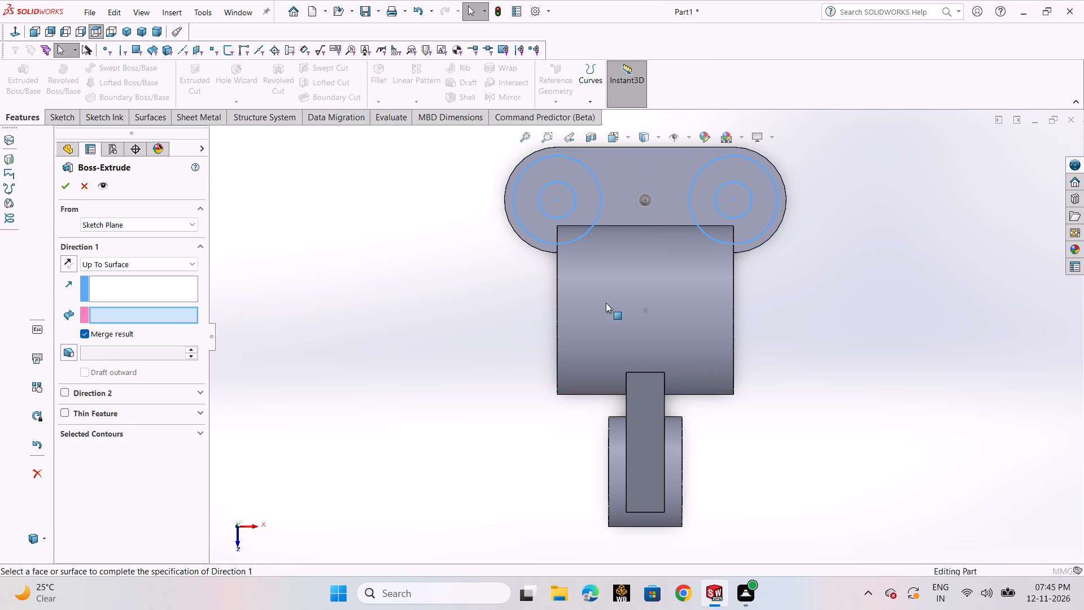
middle_click_drag(791, 323, 673, 309)
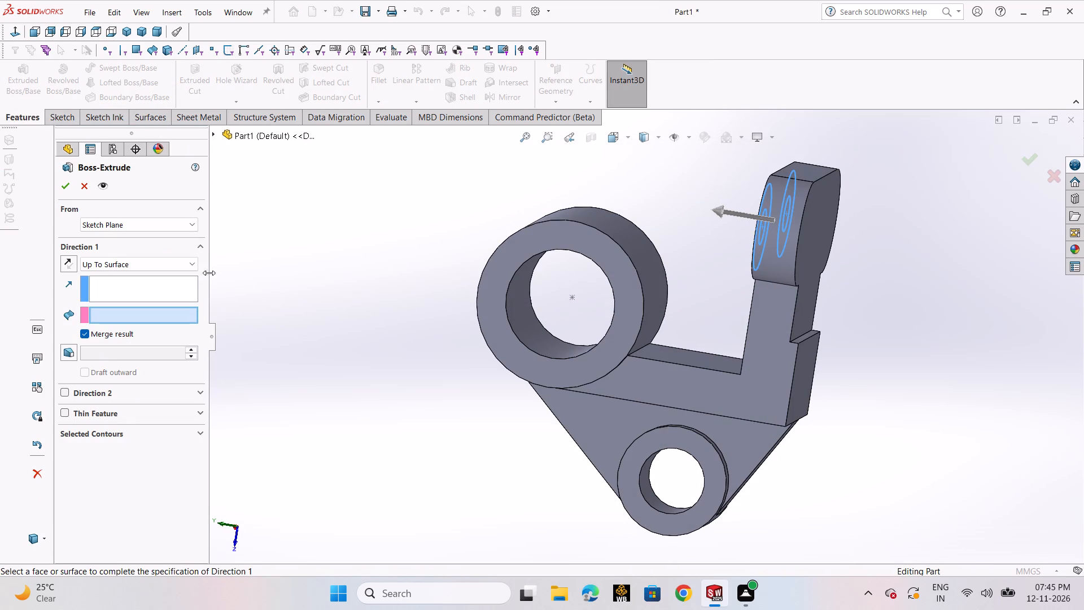
left_click(192, 264)
left_click(172, 277)
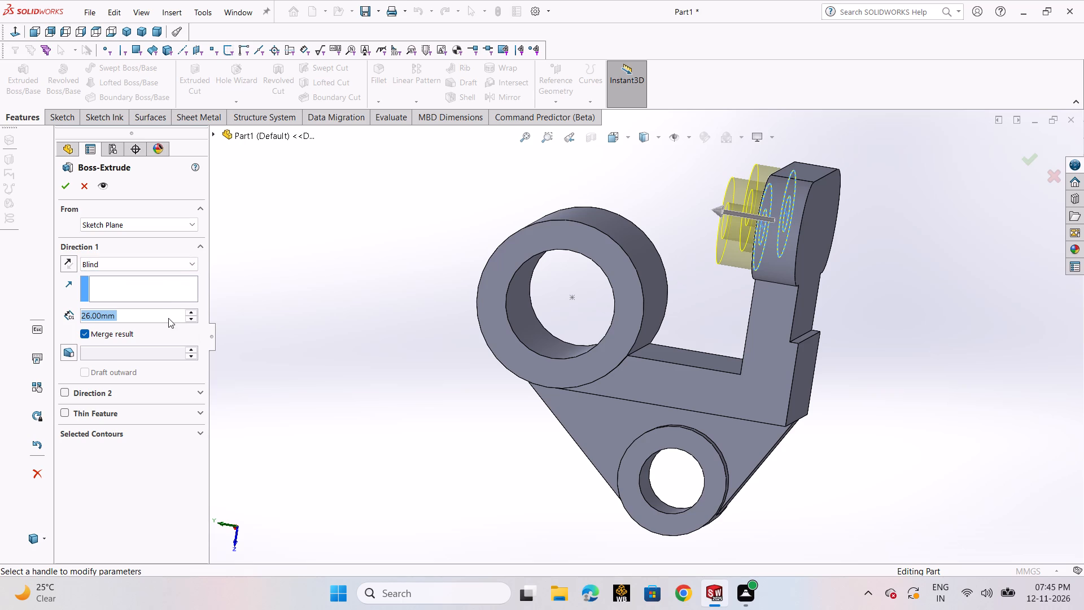
key("6")
key("Return")
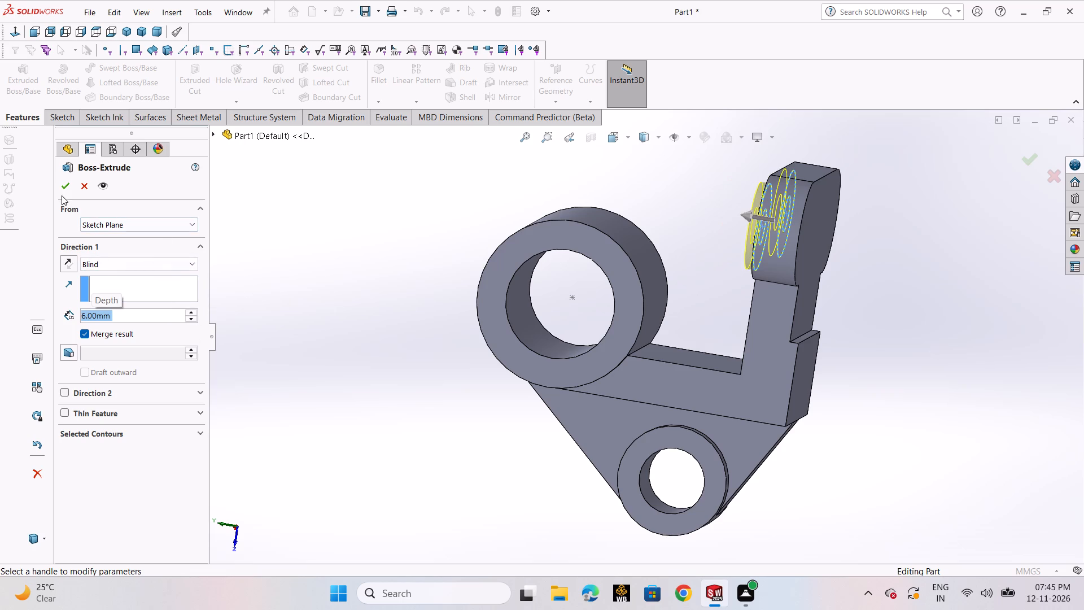
left_click(63, 189)
left_click(260, 268)
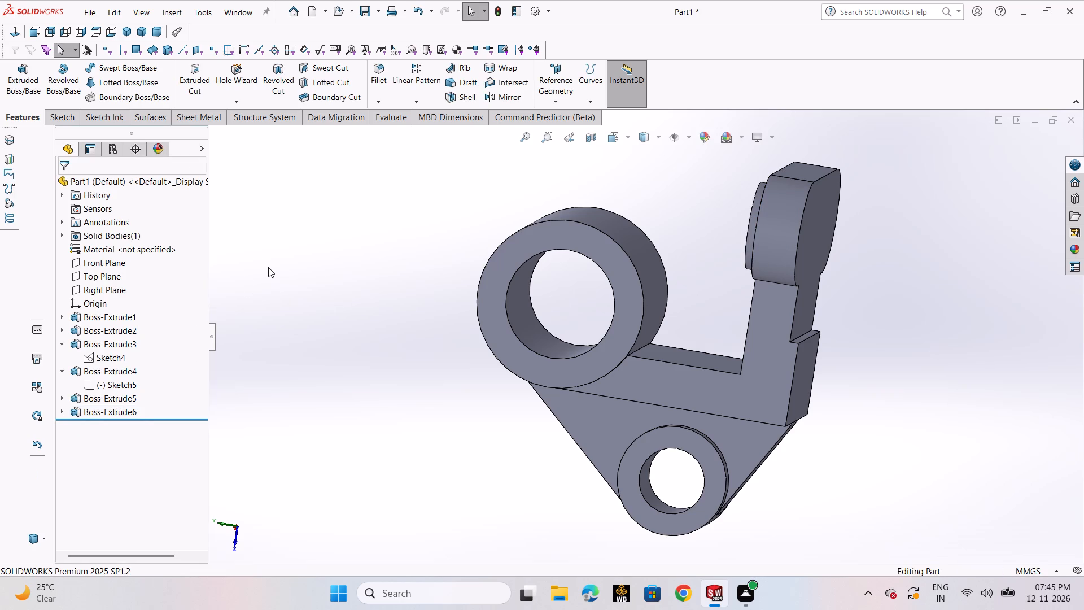
Colour the whole part light grey, starting from the standard light-grey swatch and raising its HSV value for a brighter shade.
key("ctrl+7")
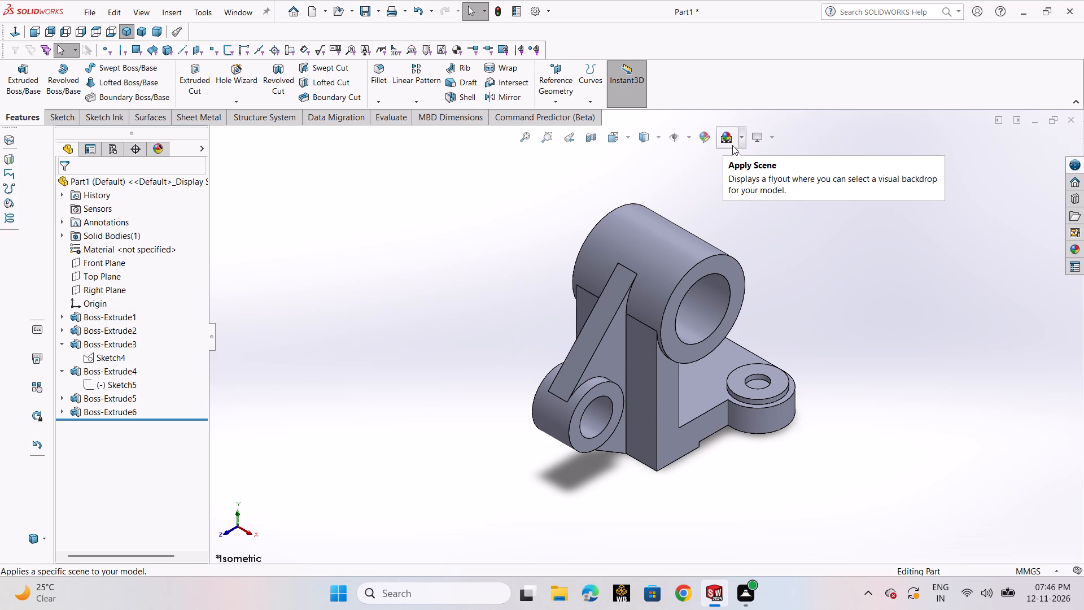
left_click(712, 137)
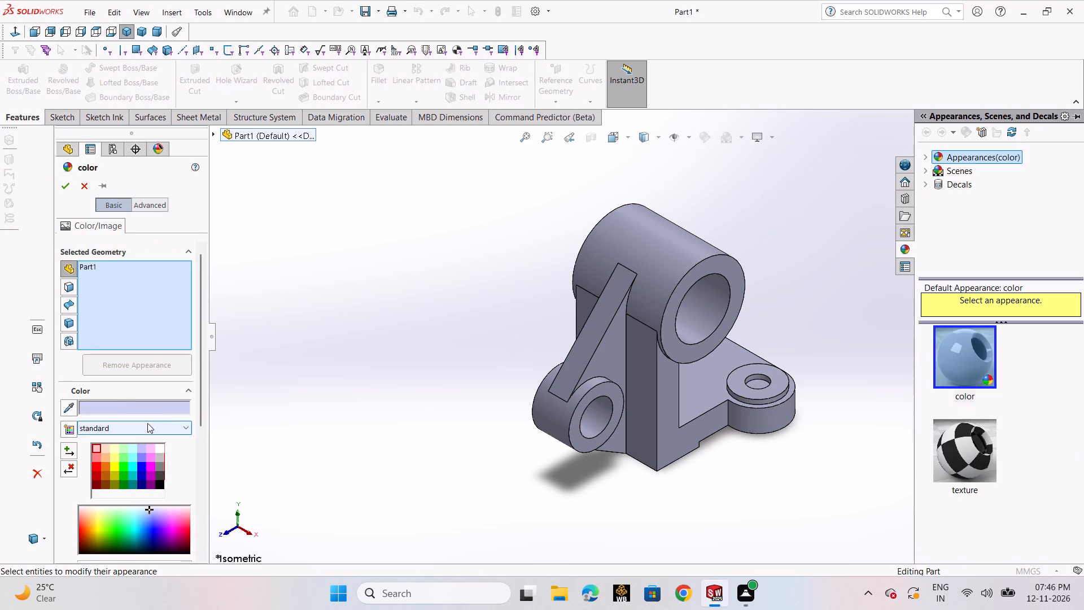
left_click(160, 468)
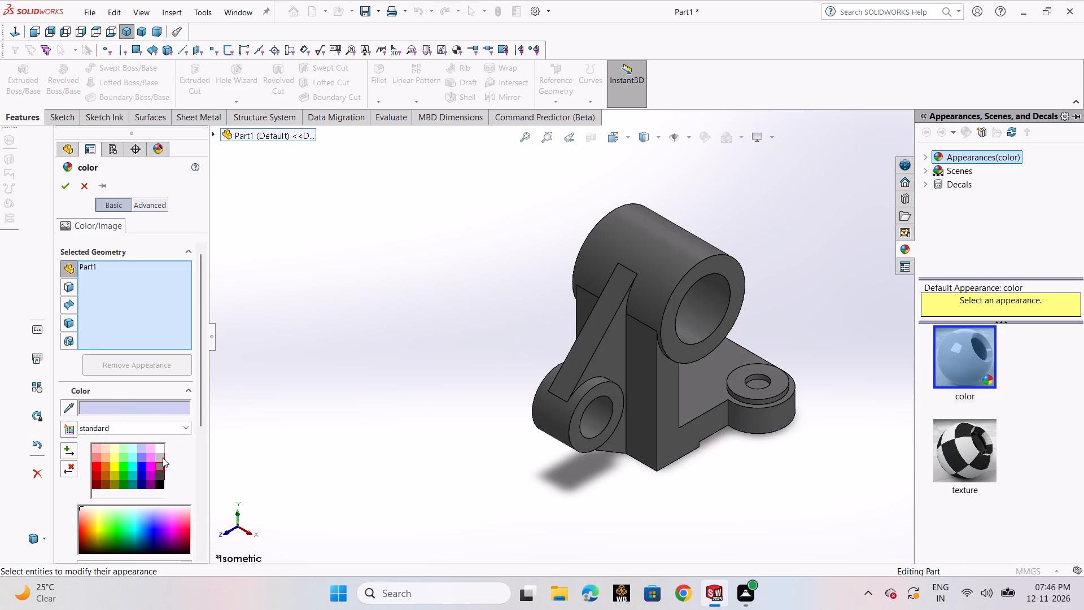
left_click(163, 457)
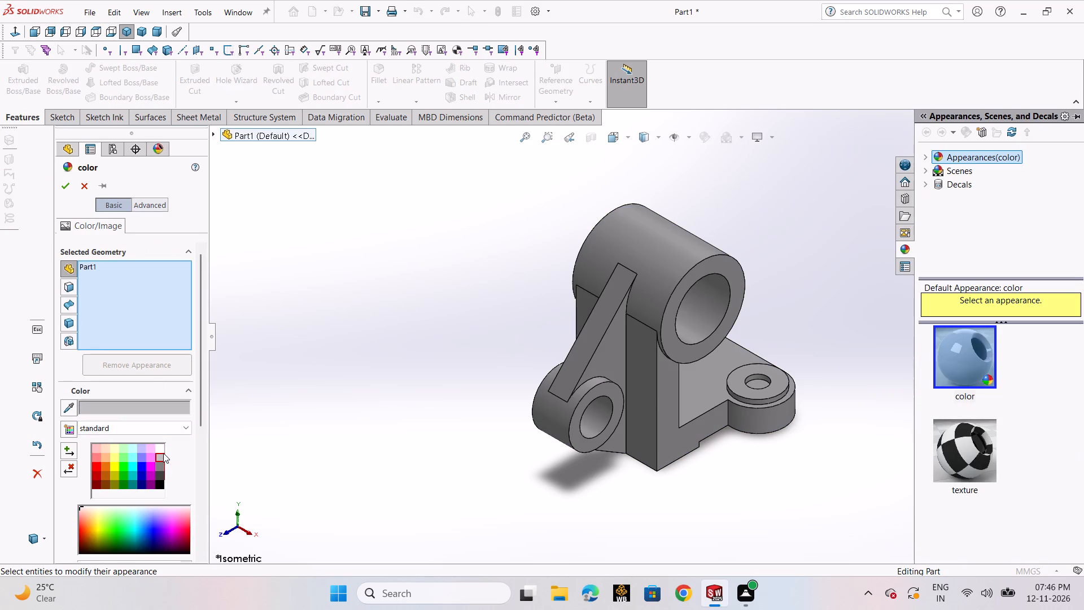
scroll(183, 494, "down", 1)
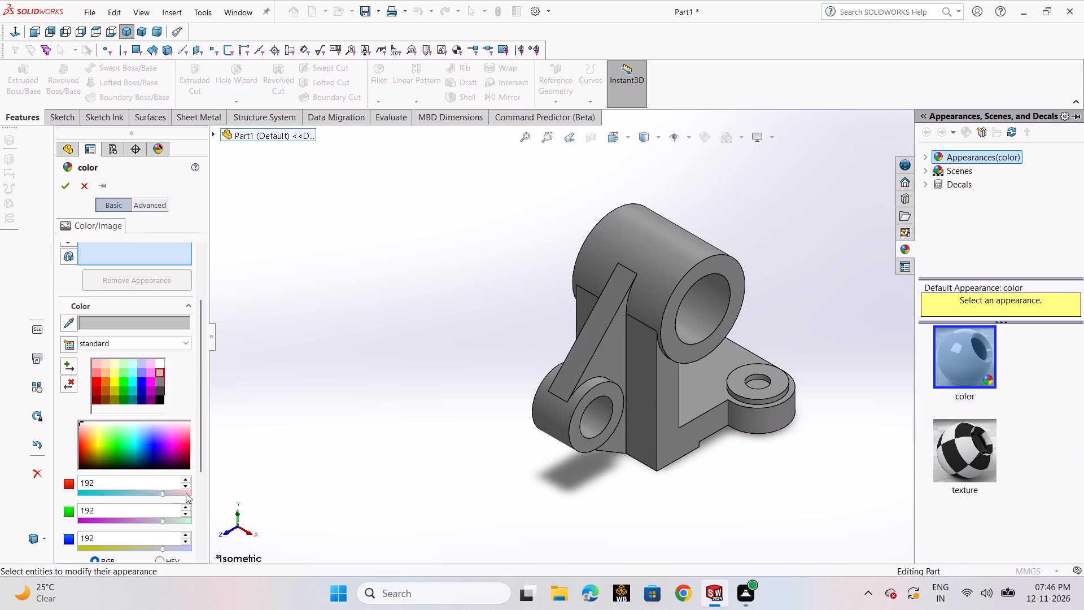
scroll(156, 496, "down", 2)
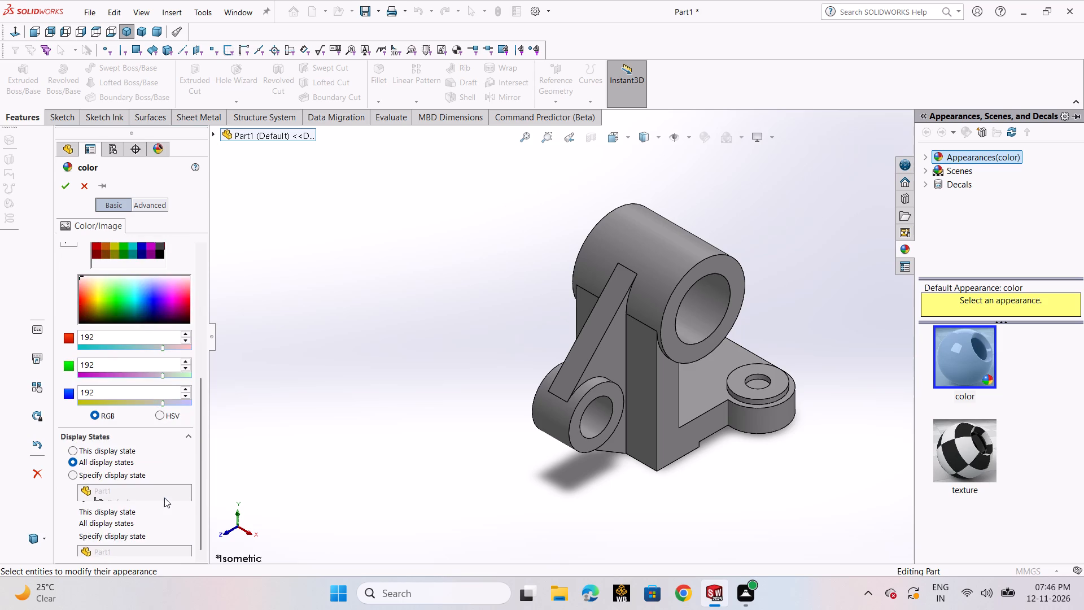
left_click(161, 413)
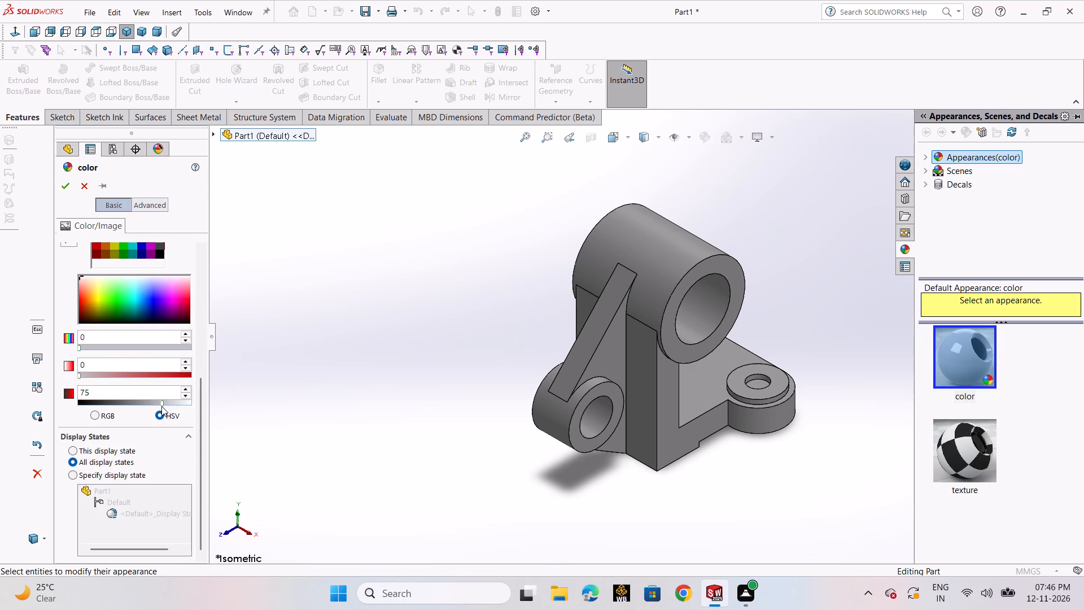
left_click_drag(163, 405, 148, 406)
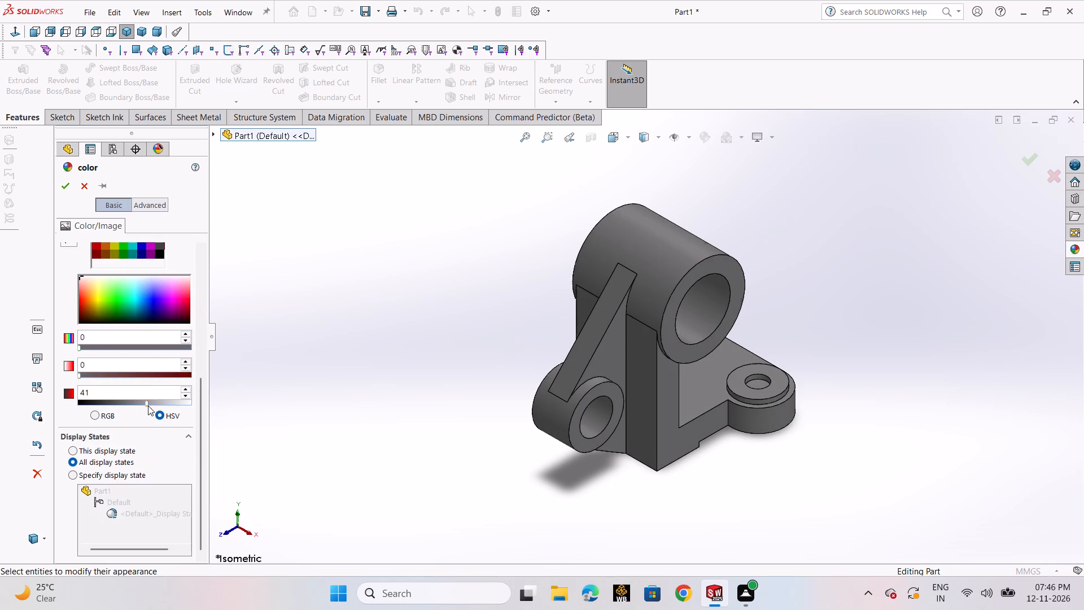
left_click_drag(148, 406, 174, 409)
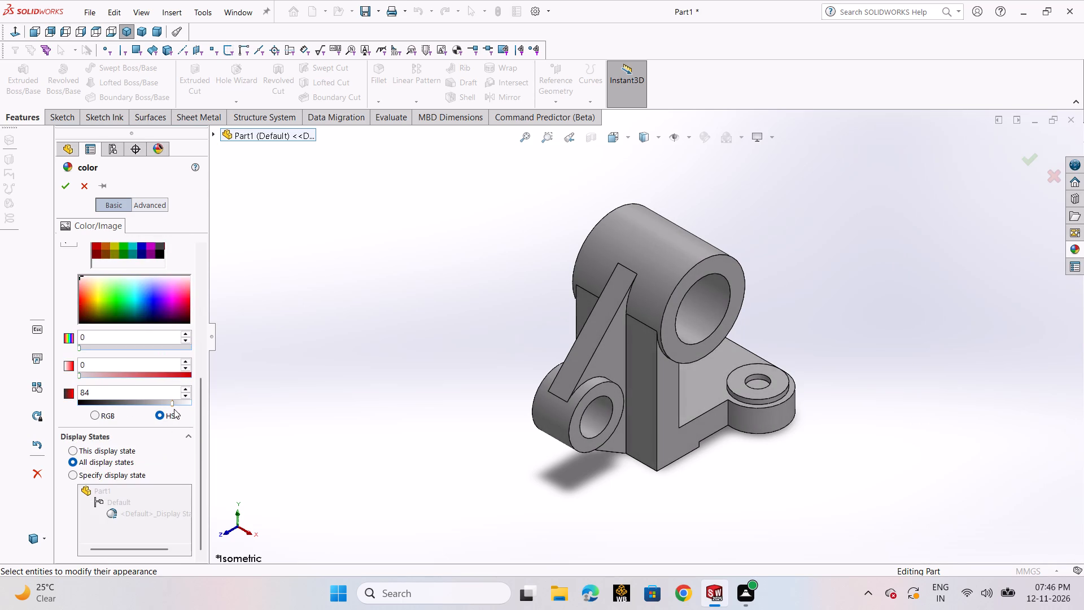
left_click_drag(174, 409, 189, 416)
left_click(63, 190)
left_click(421, 389)
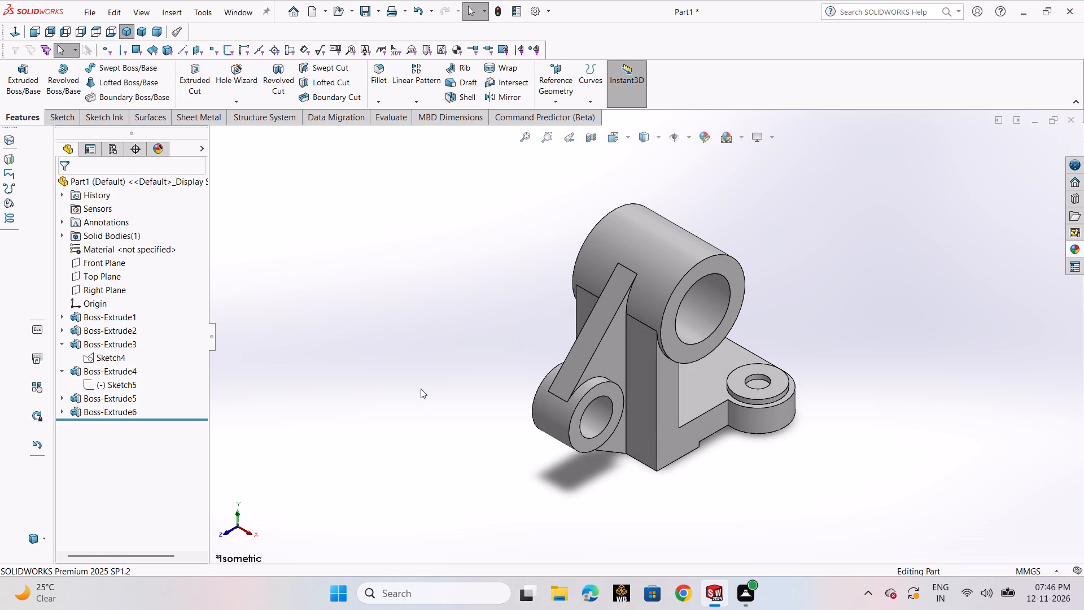
Save the part.
key("ctrl+s")
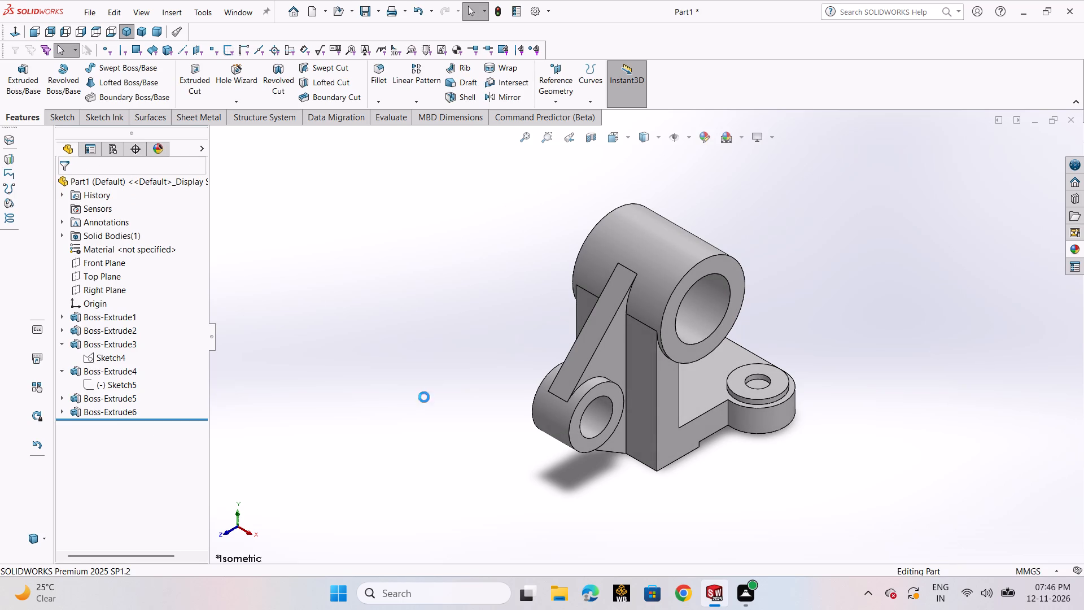
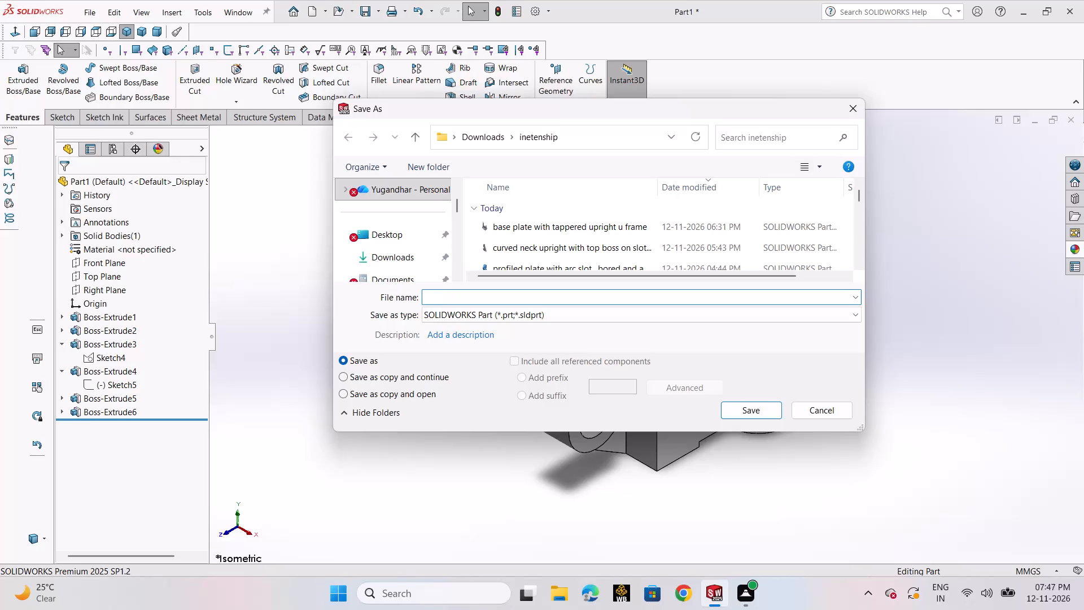
Name the part file "bearing bracket with angled web and small side boss" and save it as a SOLIDWORKS Part in the inetenship folder.
type("bearing")
key("space")
type("be")
key("BackSpace")
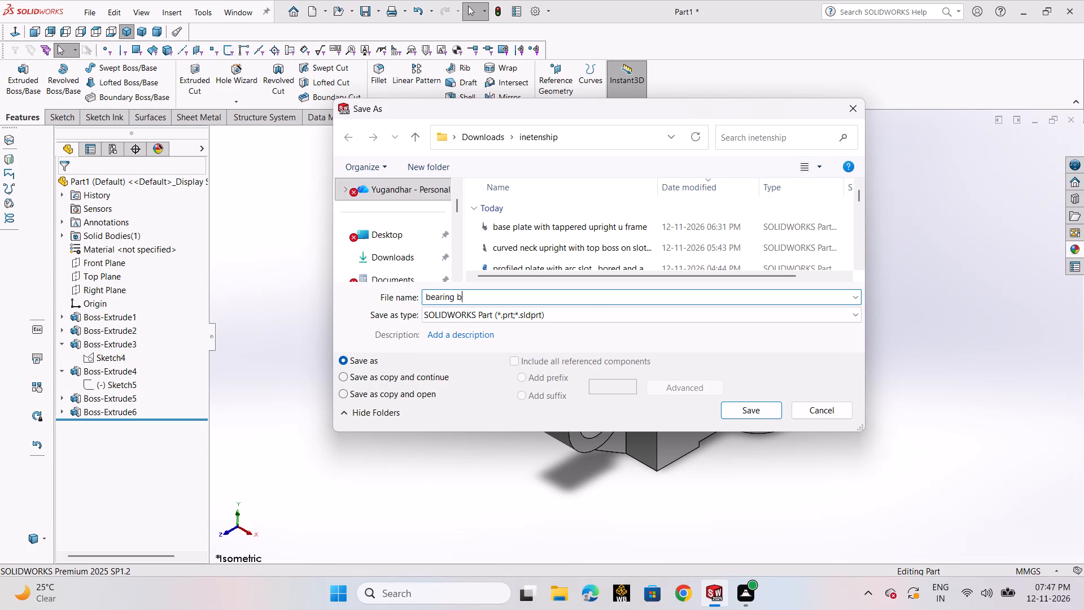
type("racket")
key("space")
type("with")
key("space")
type("angled")
key("space")
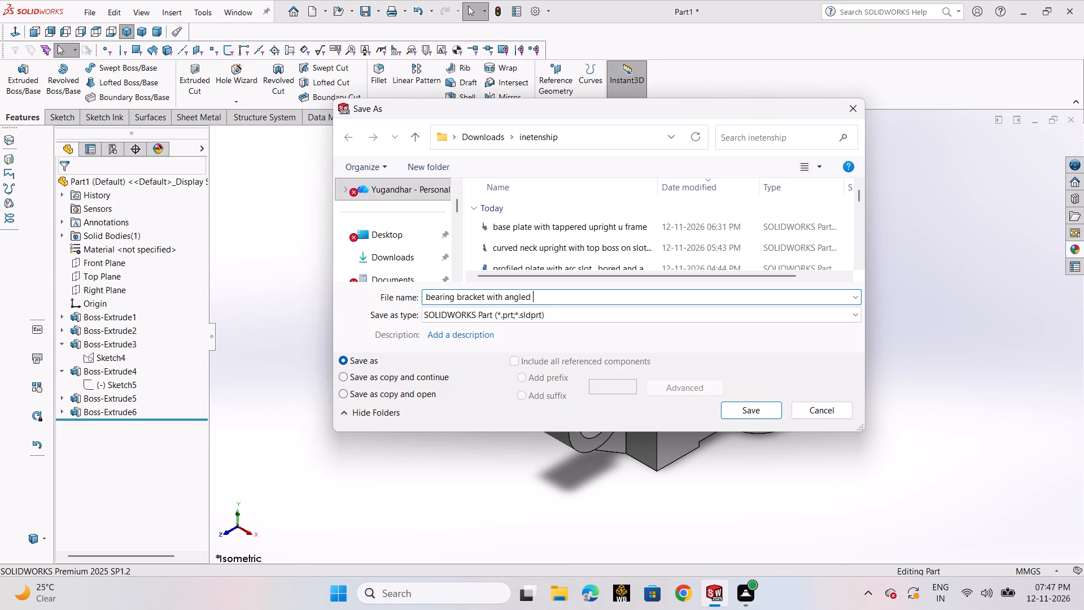
type("web")
key("space")
type("and")
key("space")
type("sma")
type("ll side")
key("space")
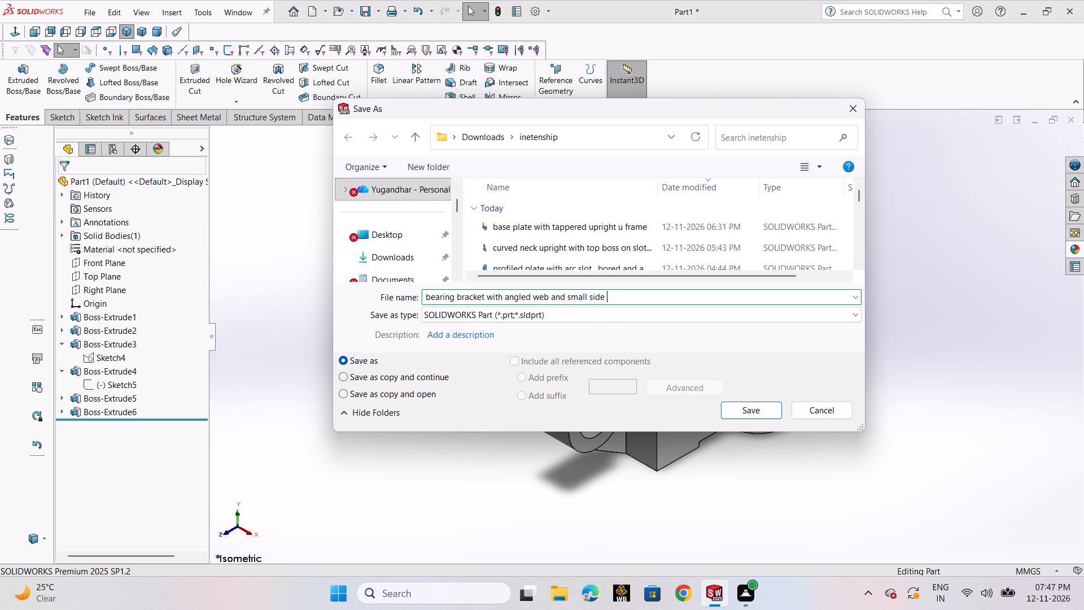
type("boss")
left_click(733, 418)
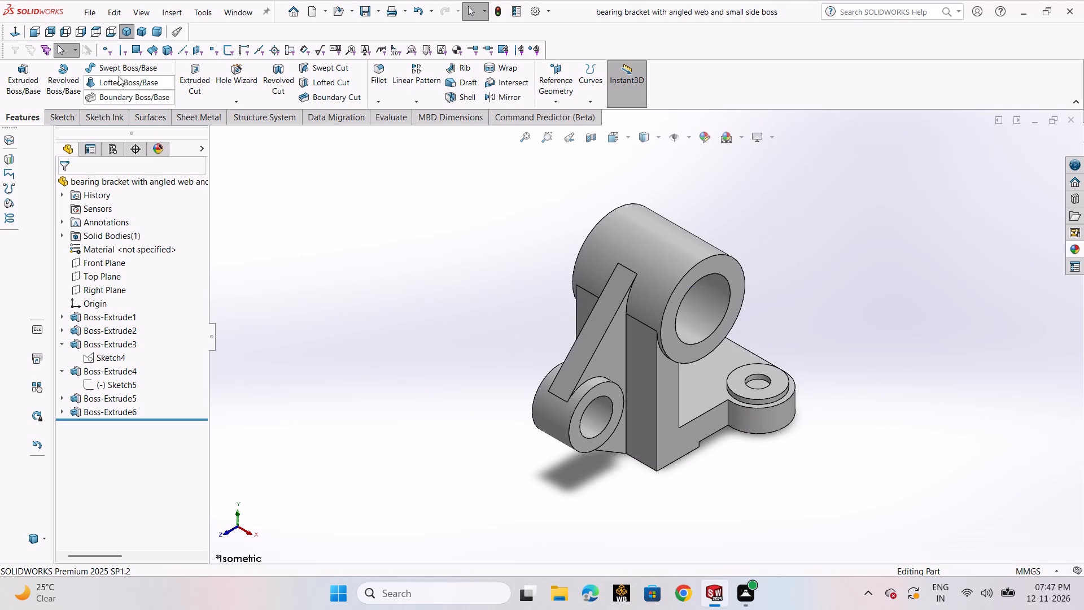
Save a copy of the part in Adobe Portable Document Format (*.pdf) under the same name in the same folder.
left_click(98, 14)
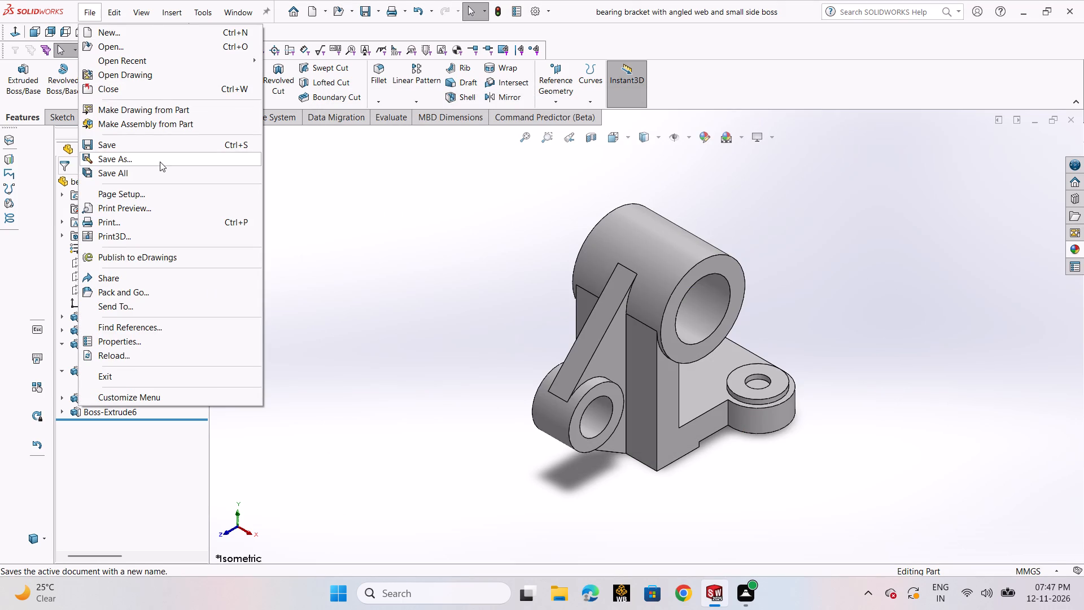
left_click(160, 162)
left_click(535, 320)
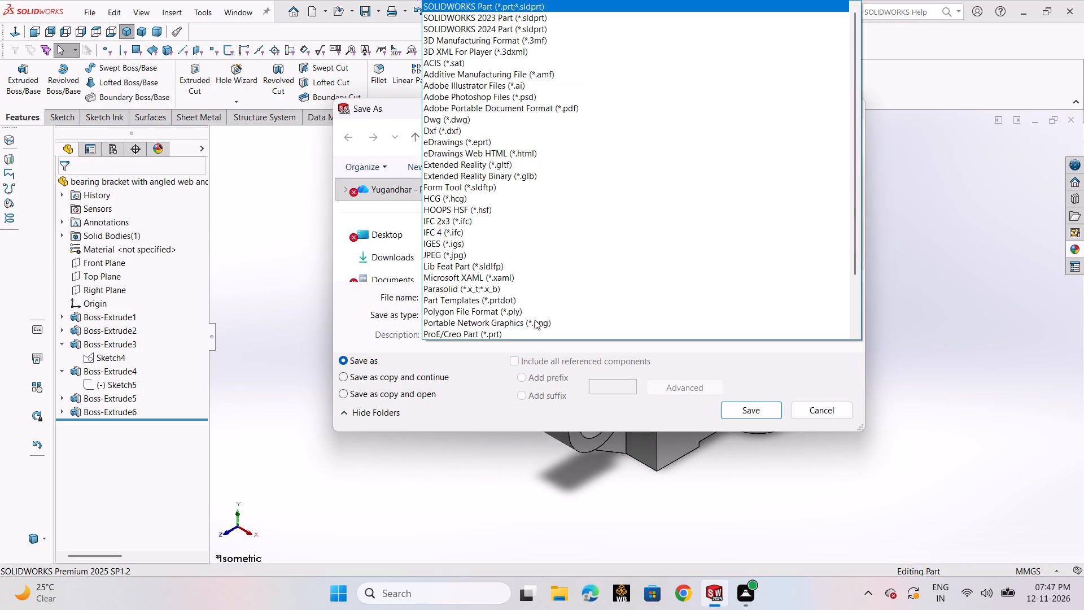
left_click(517, 107)
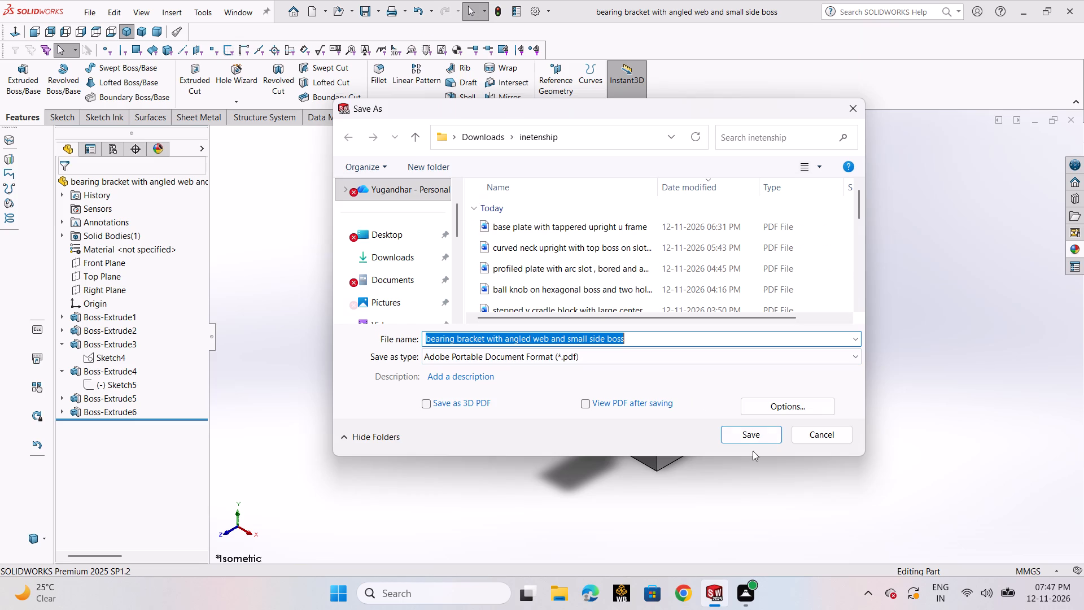
left_click(749, 439)
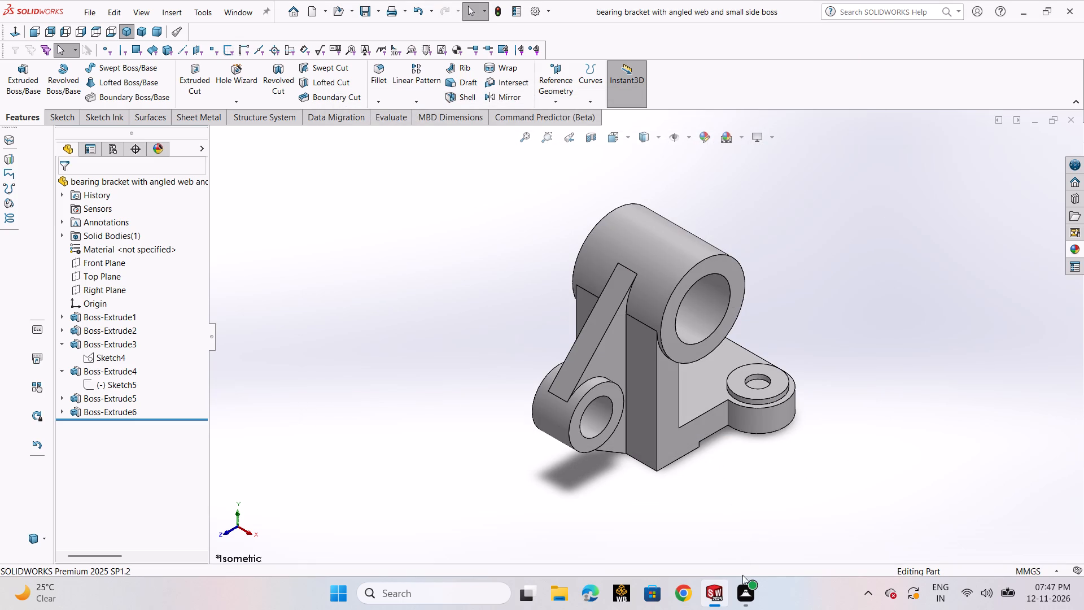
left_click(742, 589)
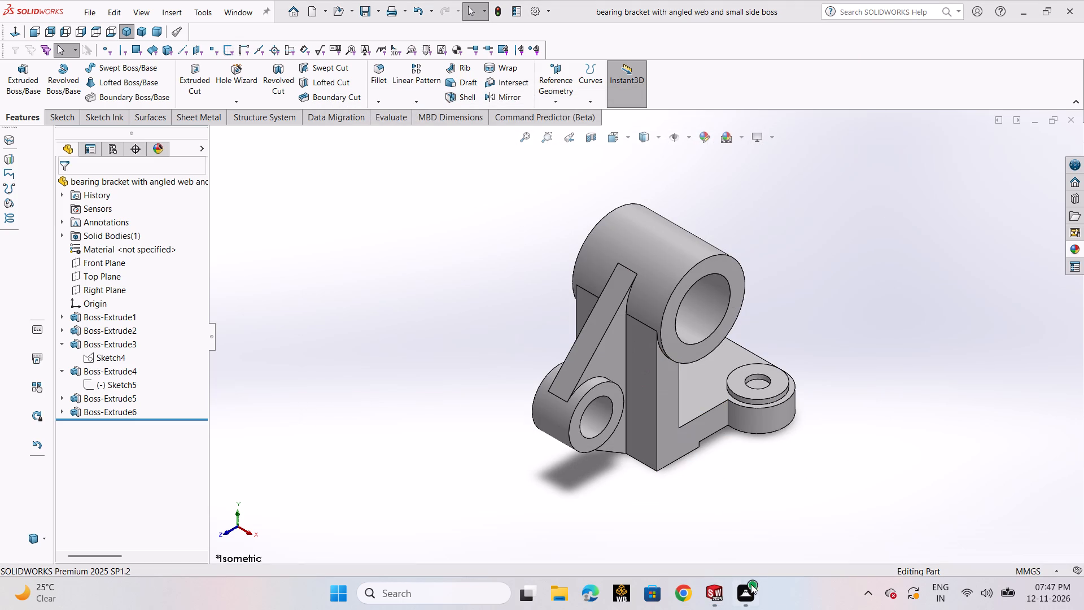